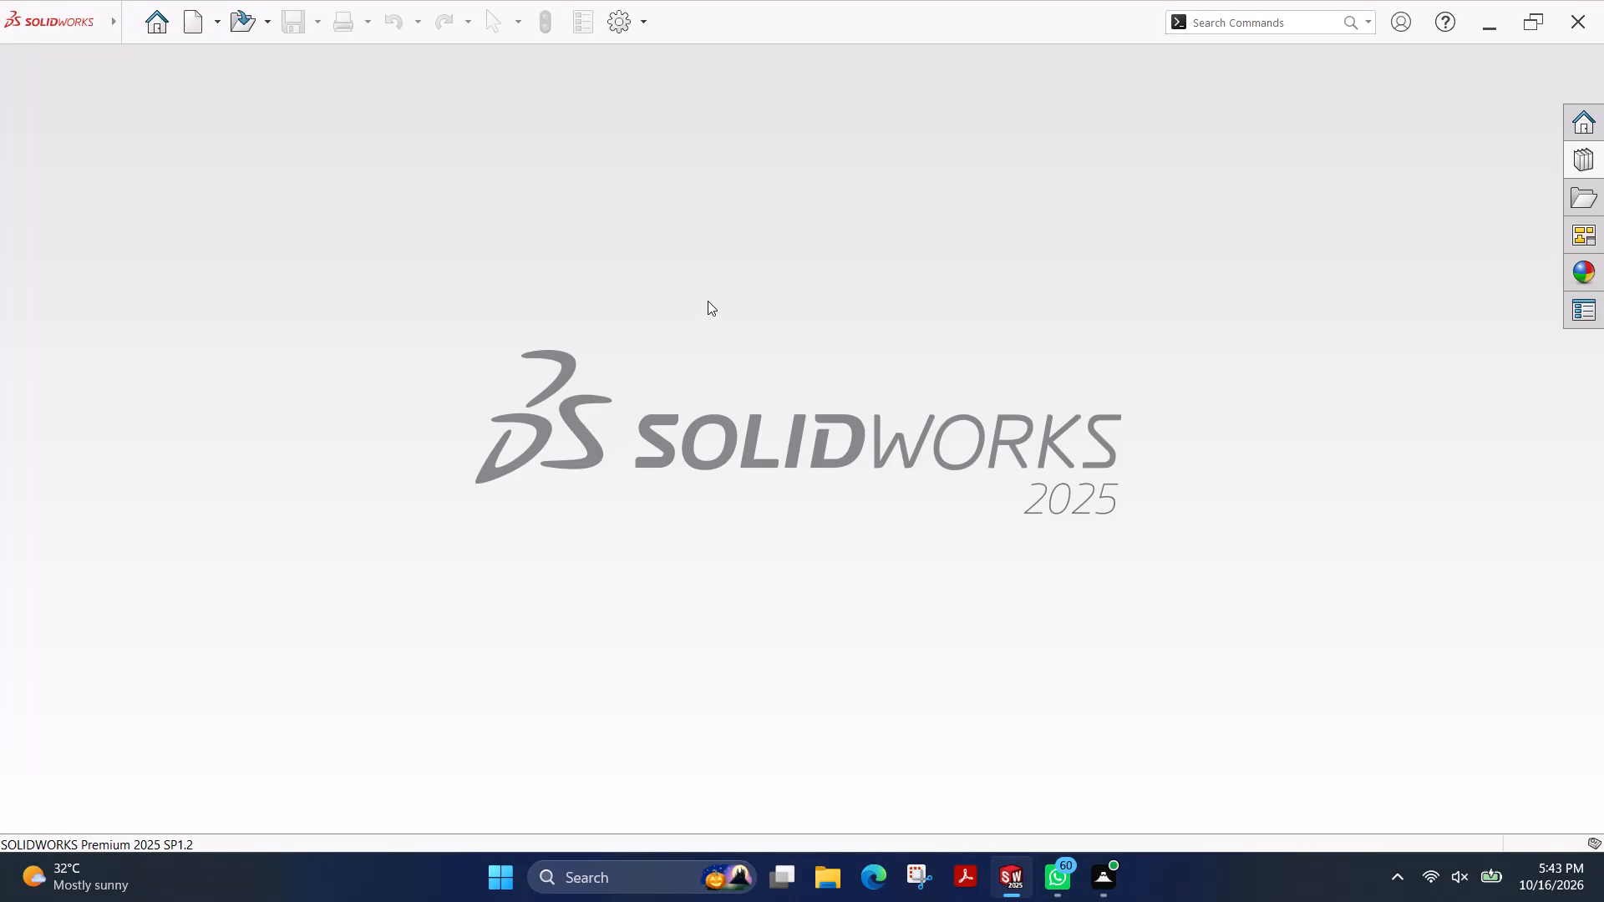
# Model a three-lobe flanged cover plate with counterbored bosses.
# Create a new part document.
pyautogui.click(192, 25)
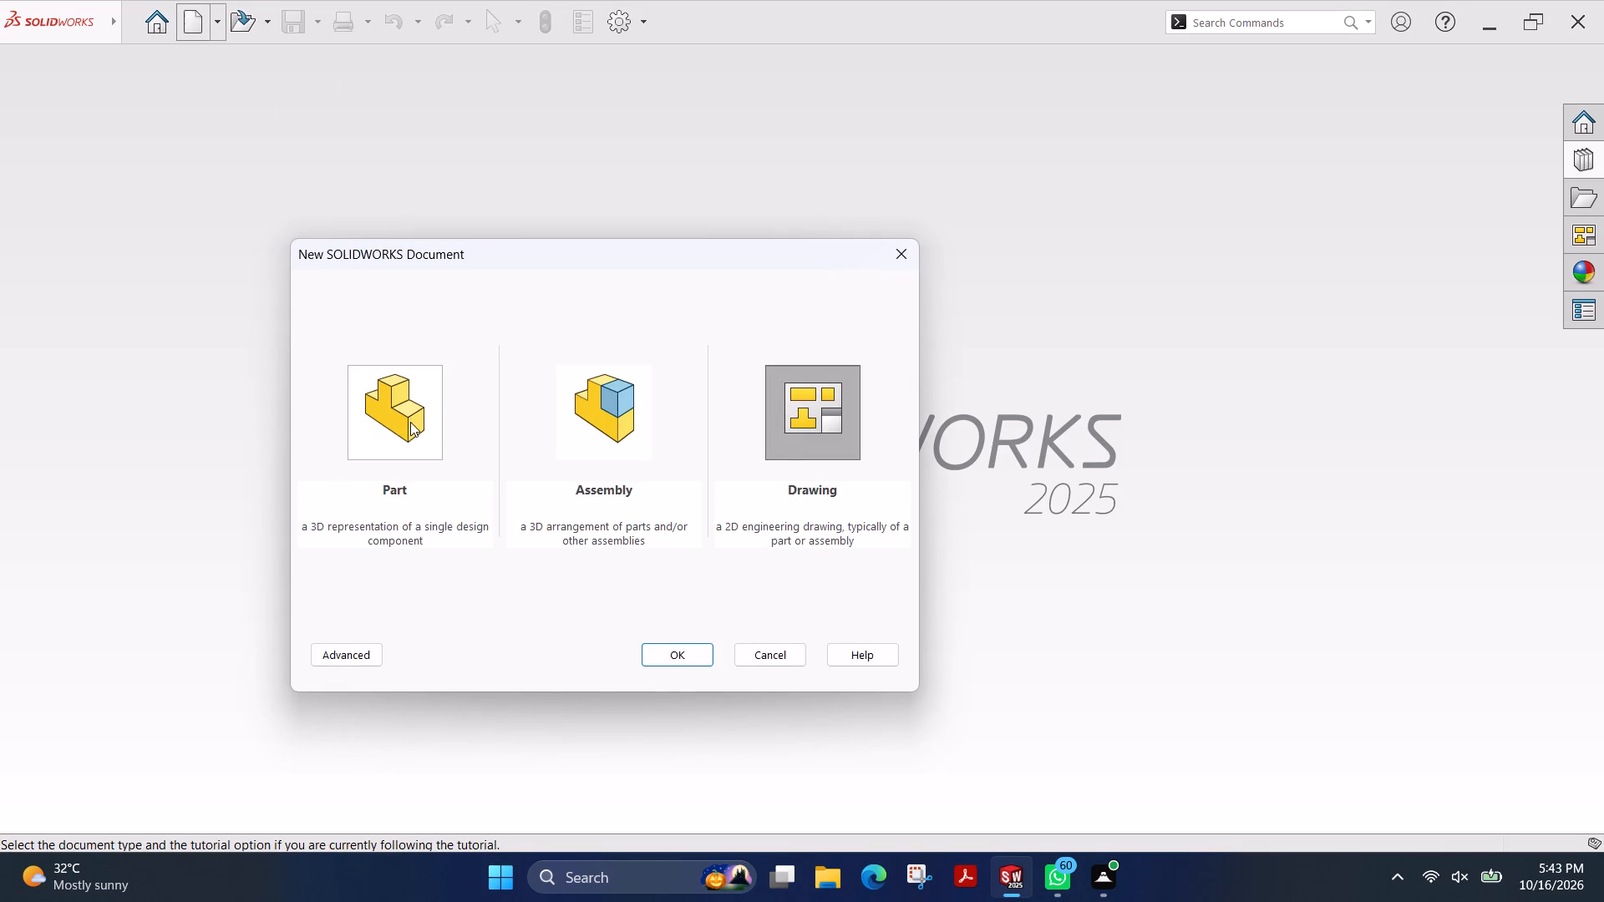
pyautogui.click(410, 421)
pyautogui.click(687, 648)
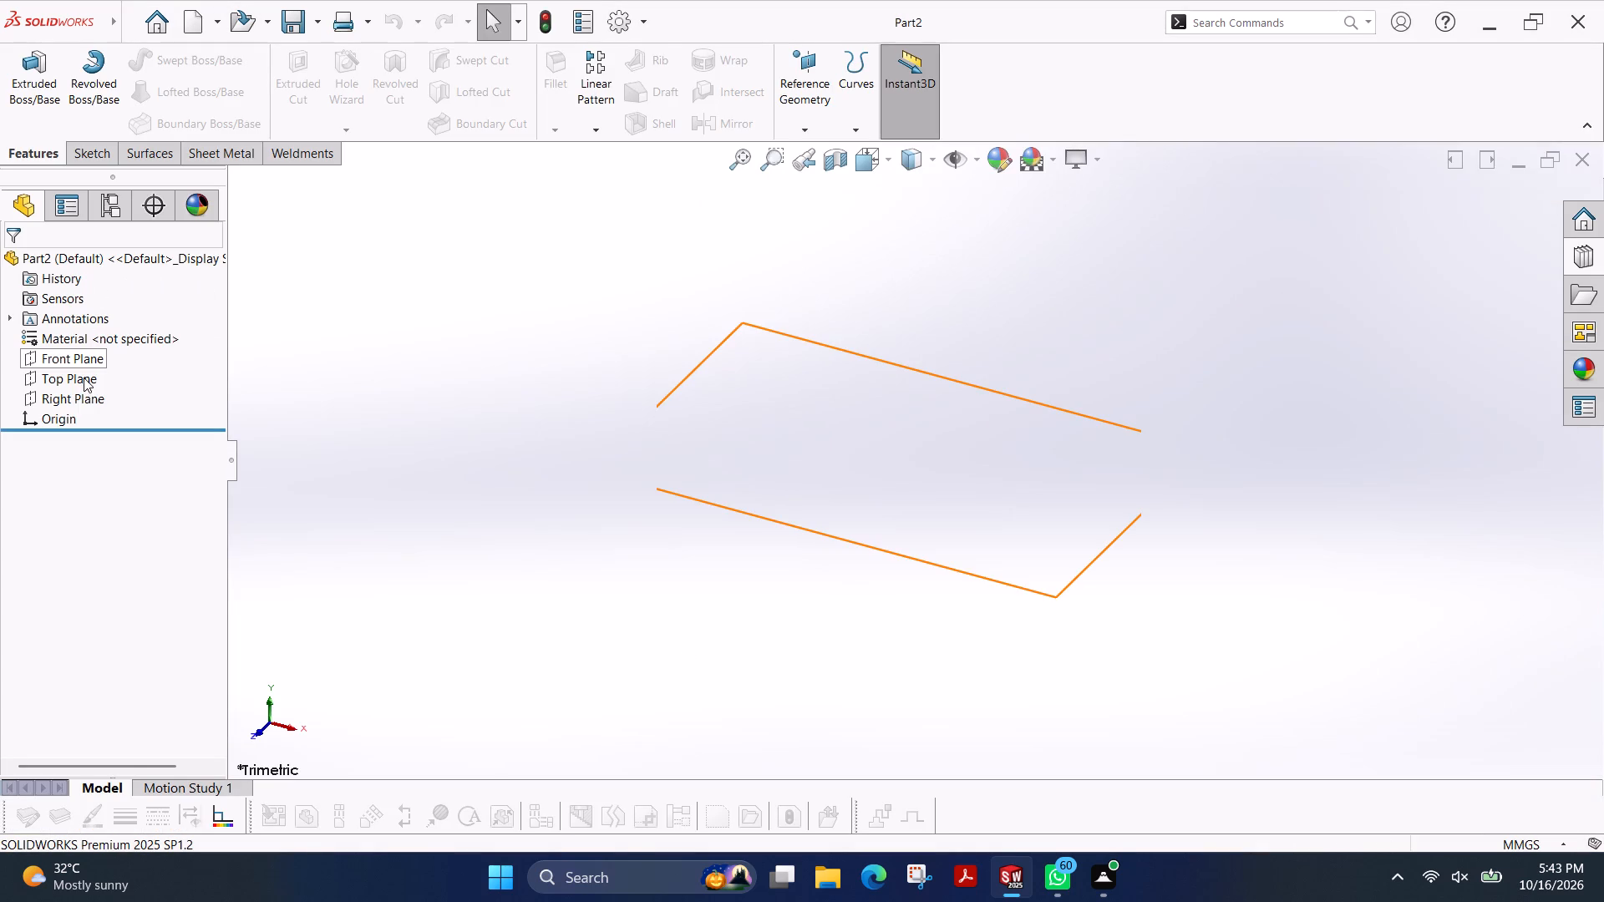
# Start a sketch on the Front Plane and draw a circle centred on the origin with a radius of about 49 mm.
pyautogui.click(77, 161)
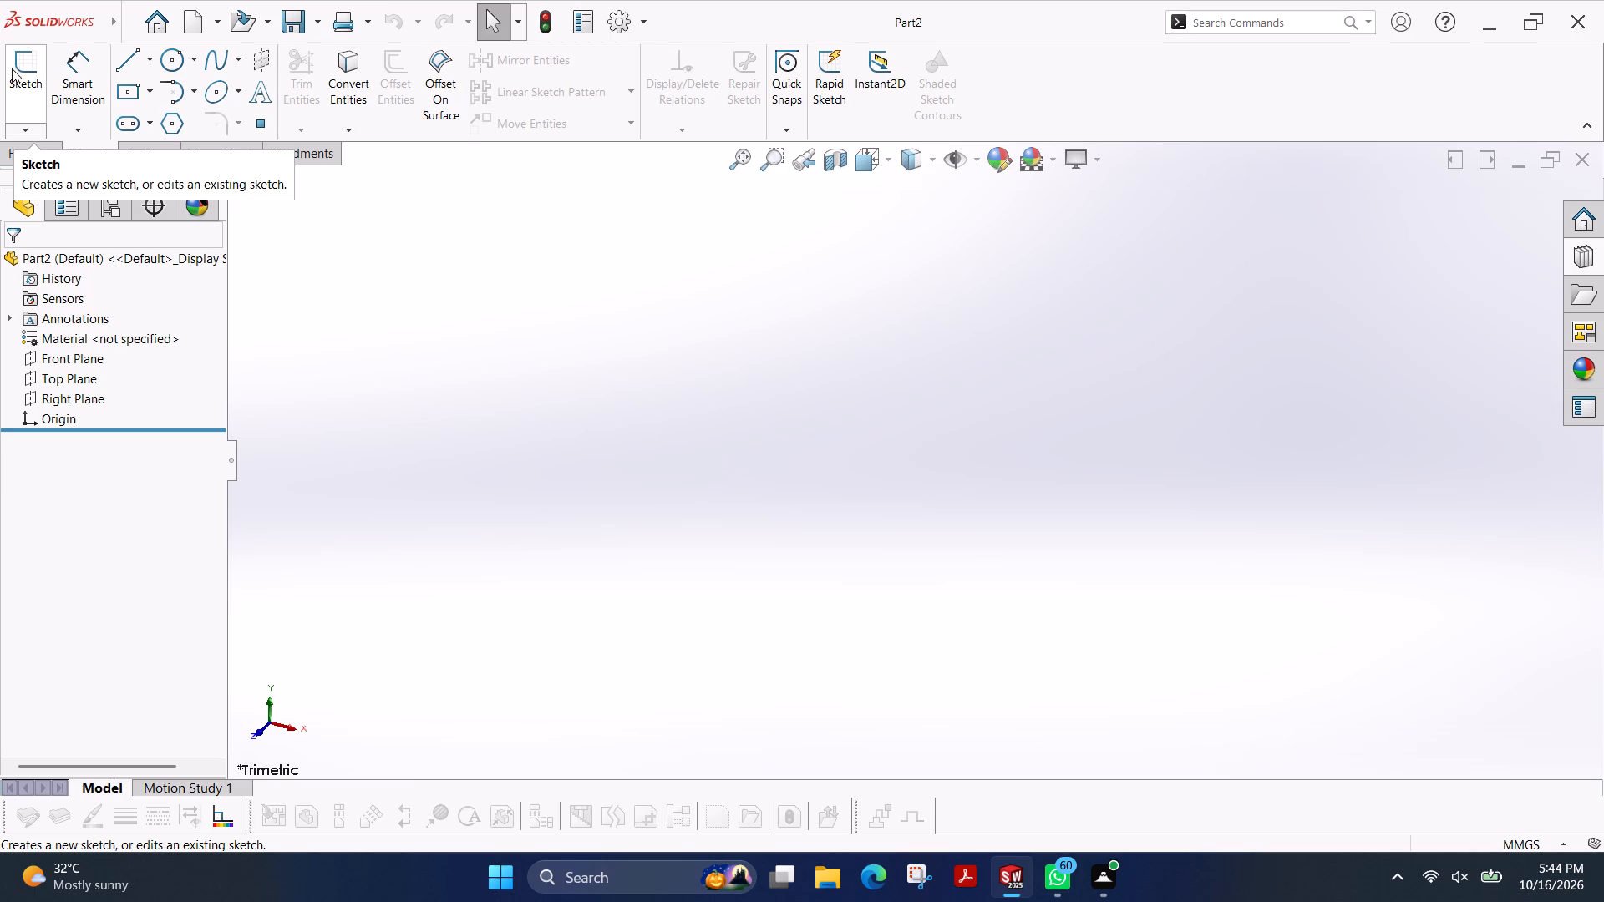
pyautogui.click(12, 68)
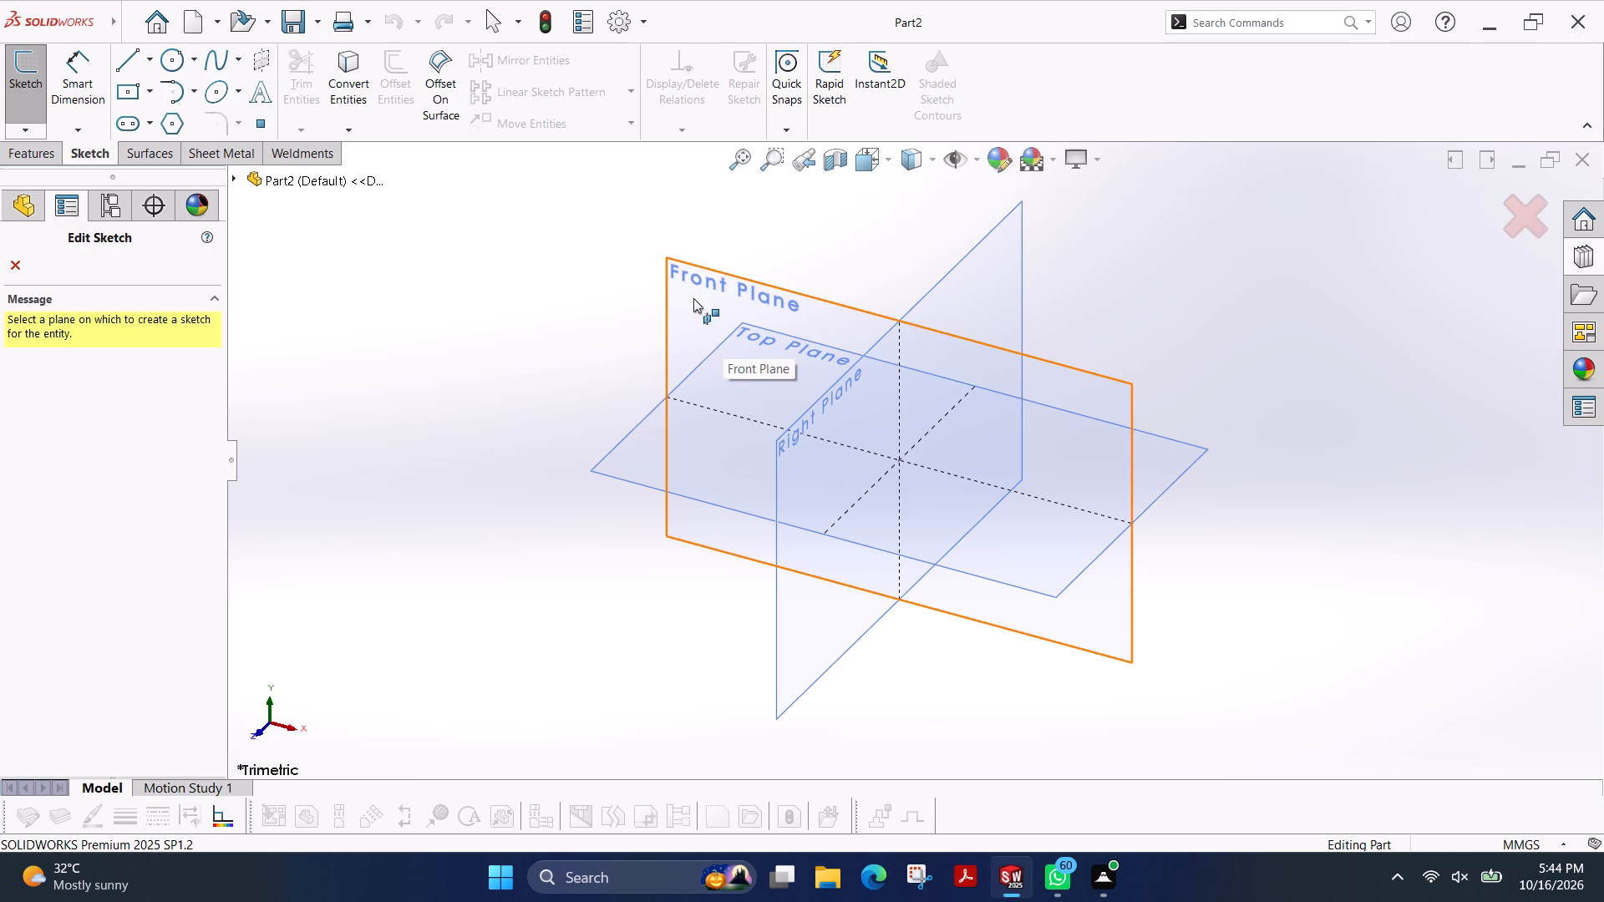
pyautogui.click(693, 298)
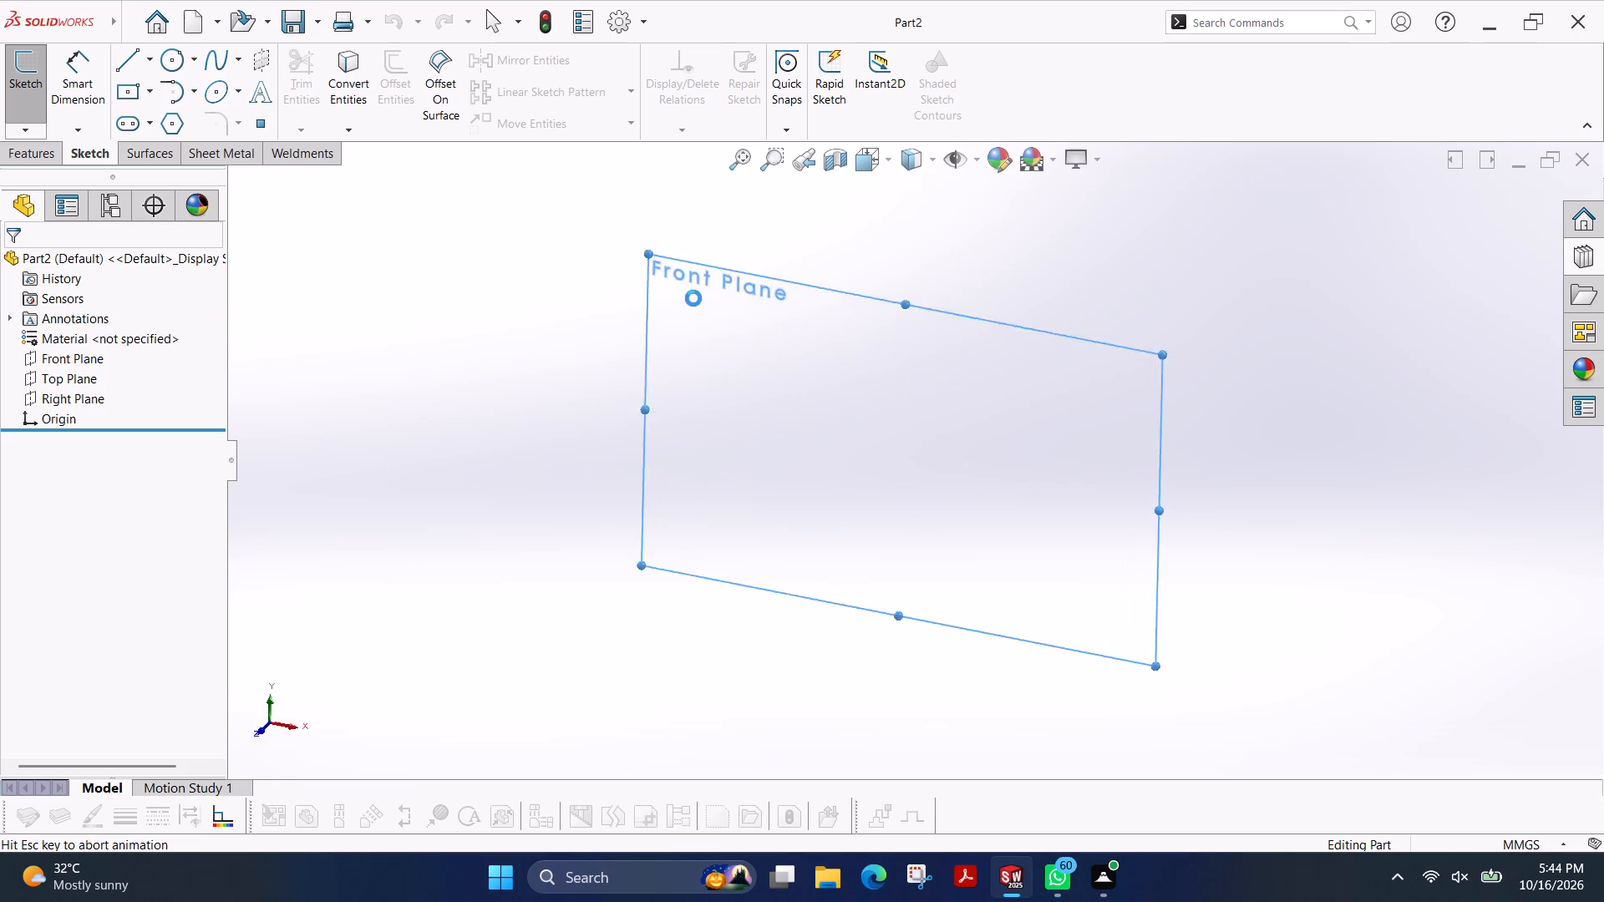
pyautogui.click(169, 58)
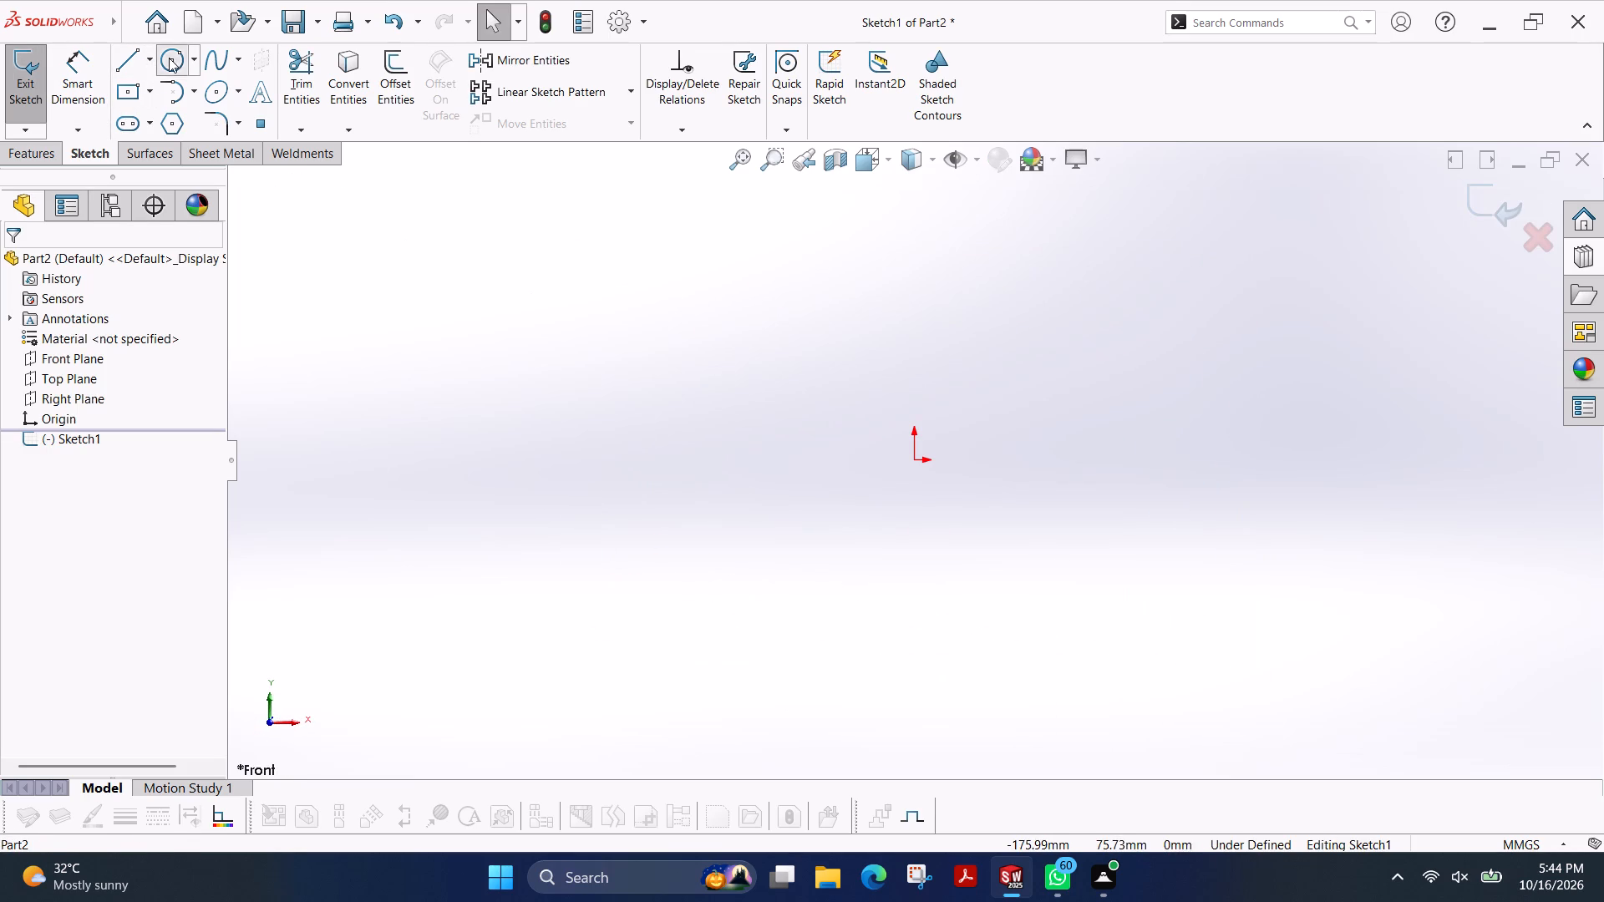
pyautogui.click(913, 459)
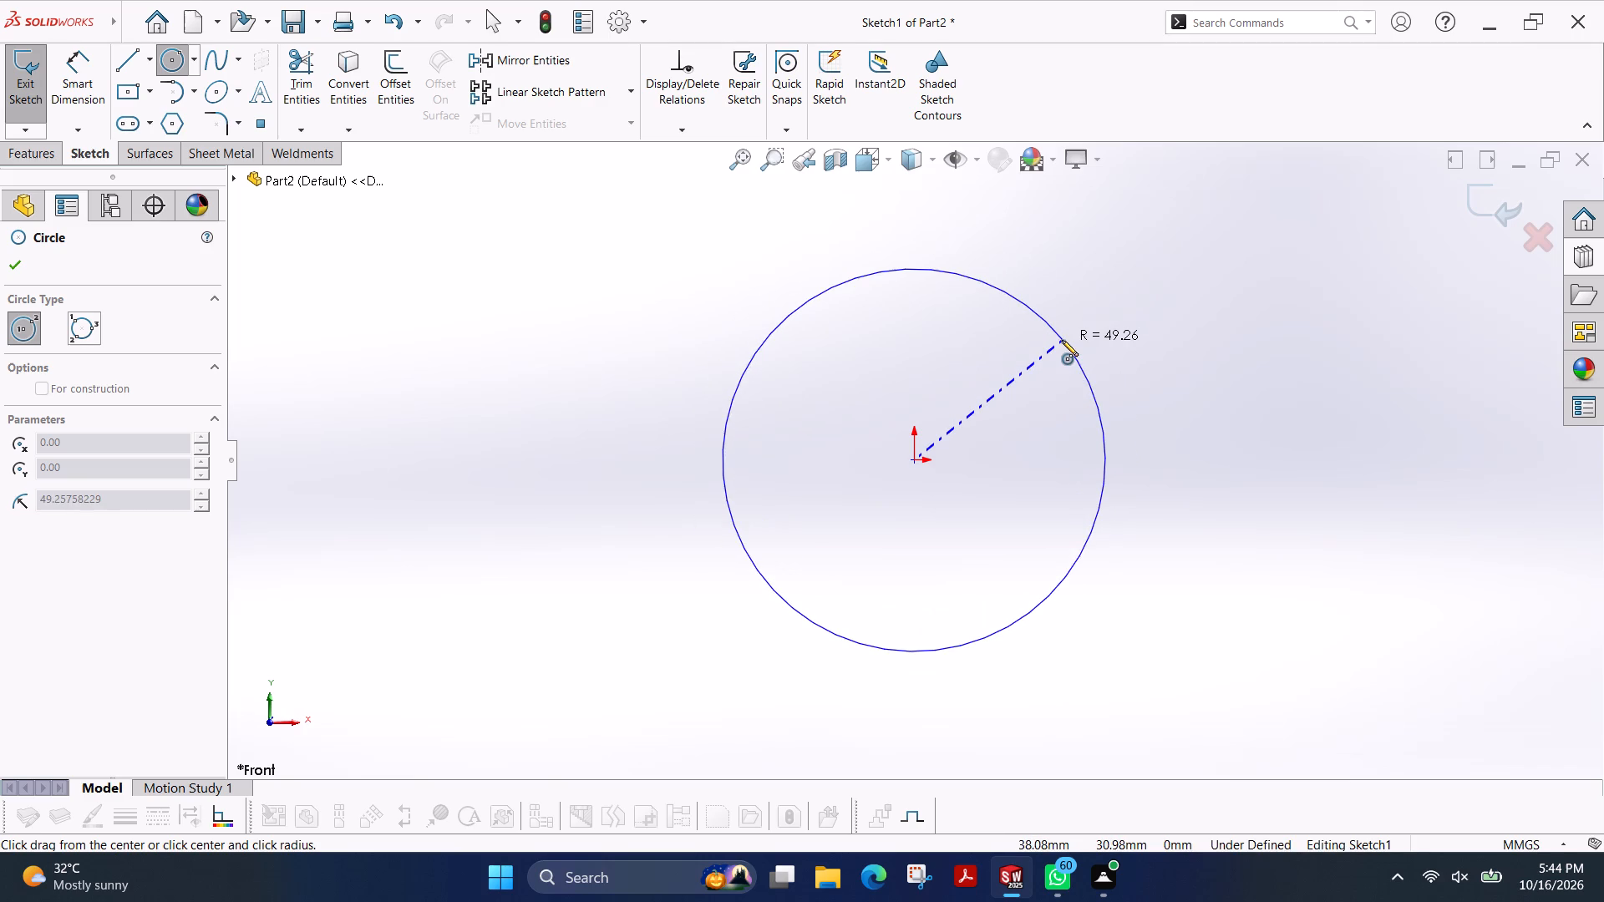
pyautogui.click(1062, 341)
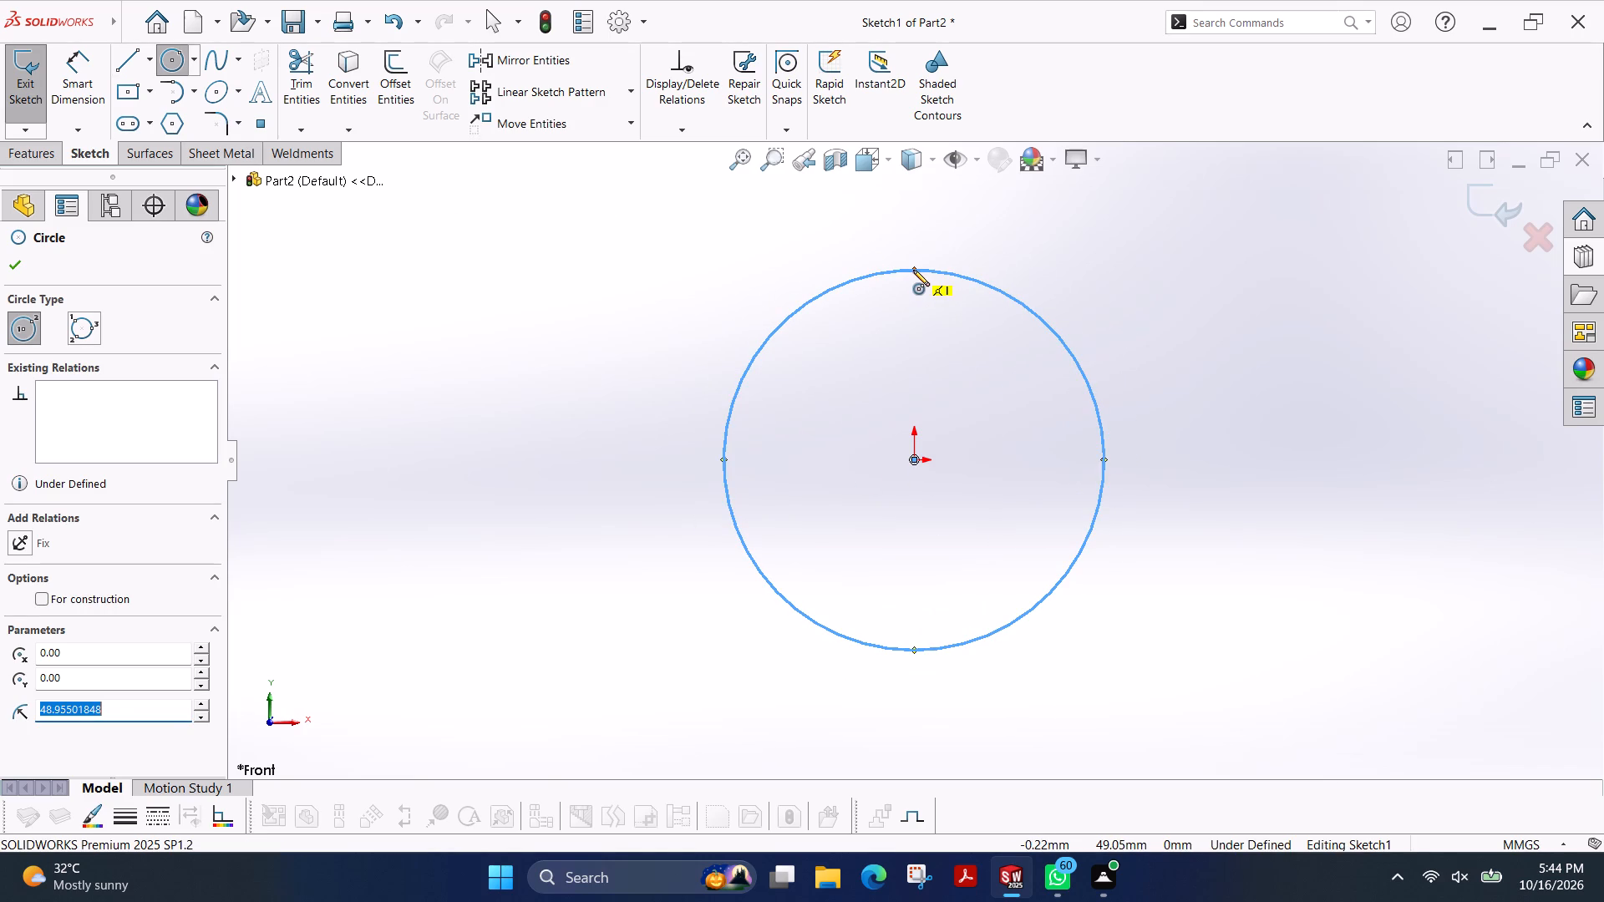
# Sketch a vertical midpoint line about 217 mm long, centred on the origin and extending past the circle at both ends.
pyautogui.click(121, 67)
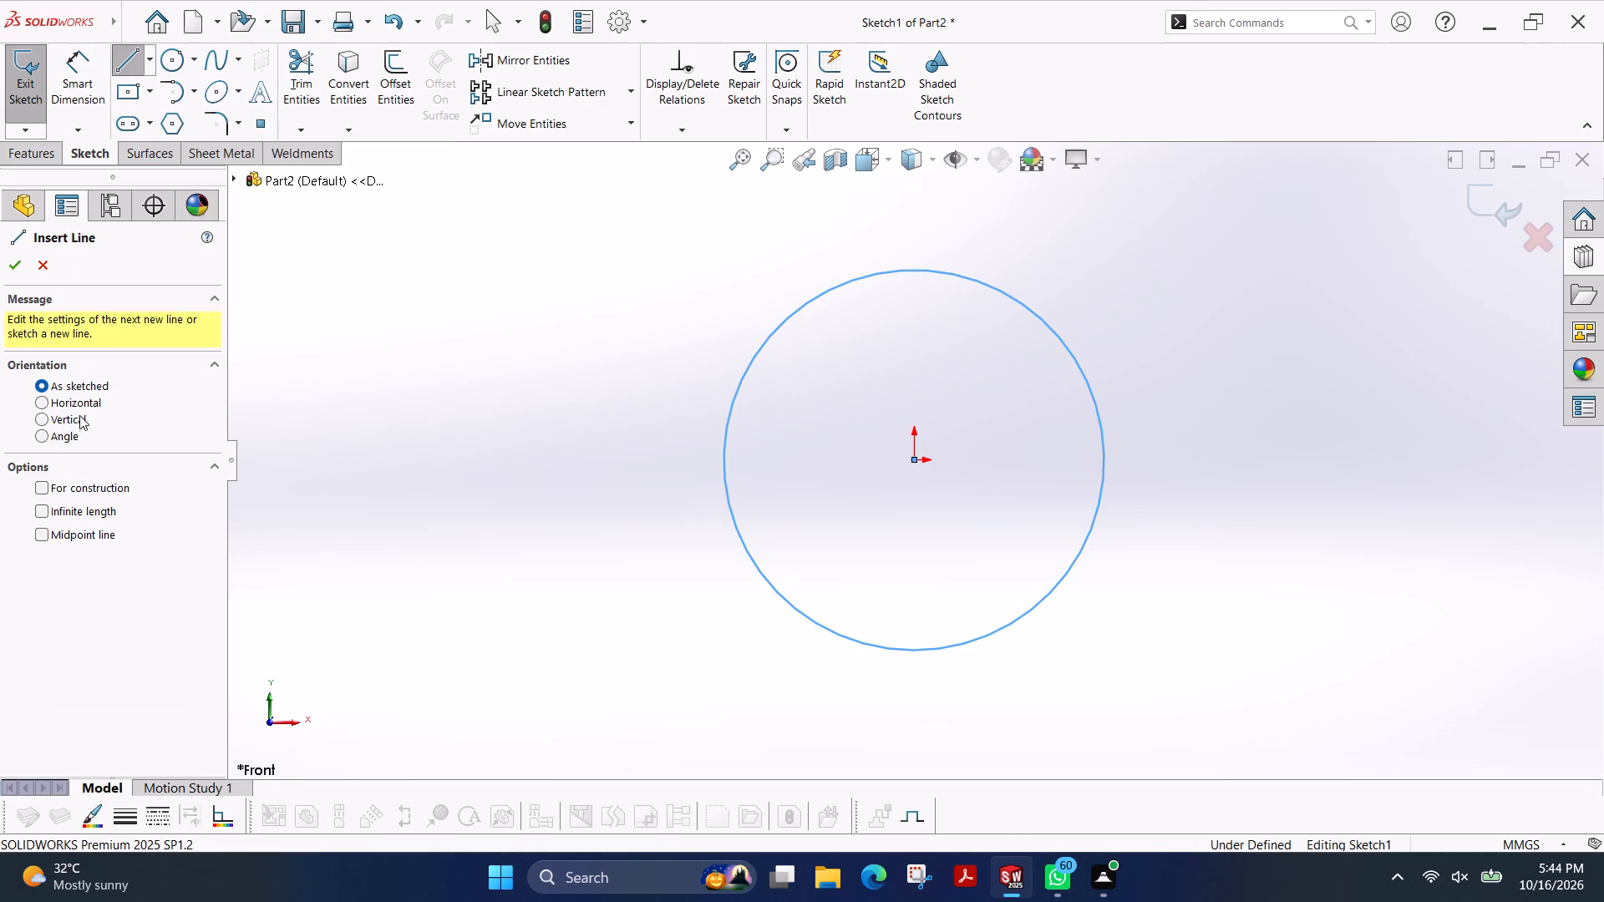
pyautogui.click(95, 540)
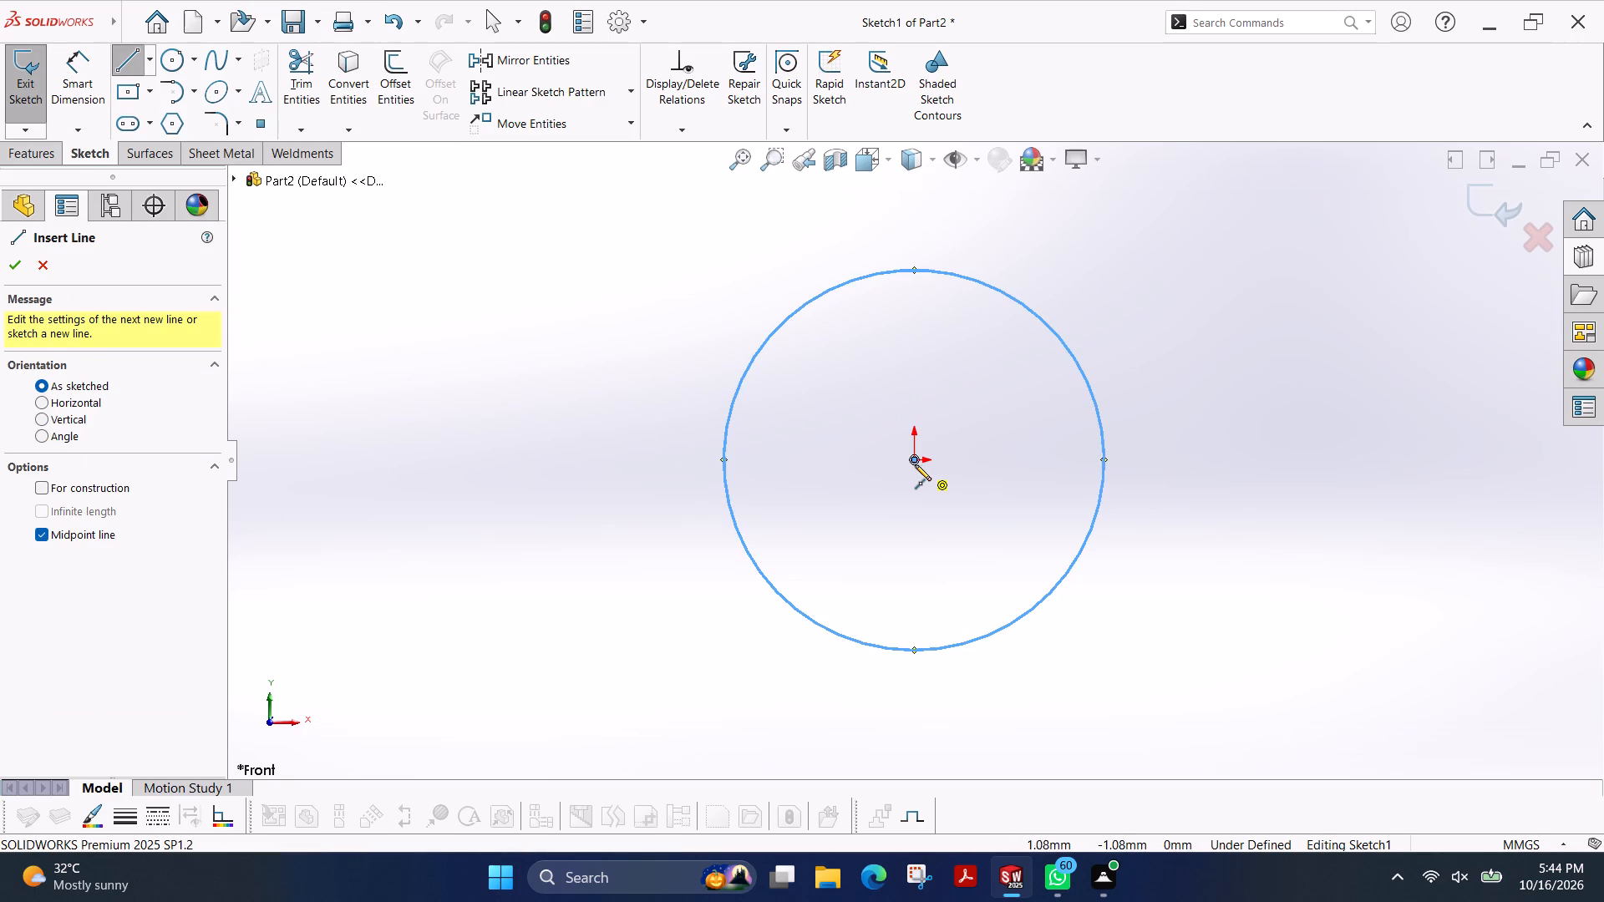
pyautogui.click(914, 459)
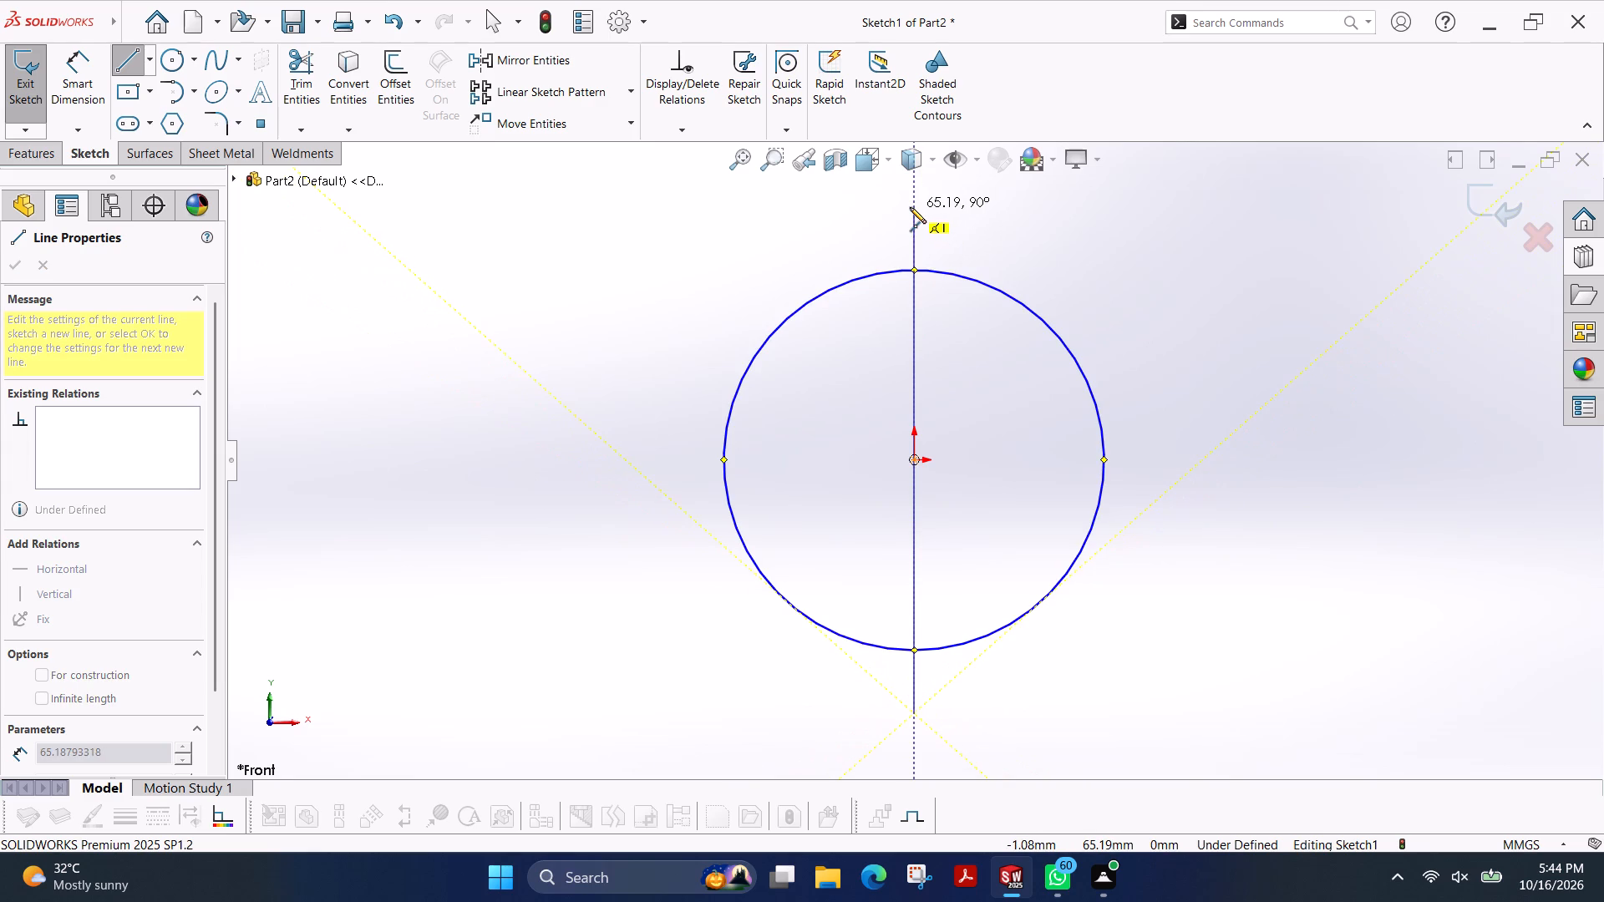
pyautogui.scroll(1, 910, 206)
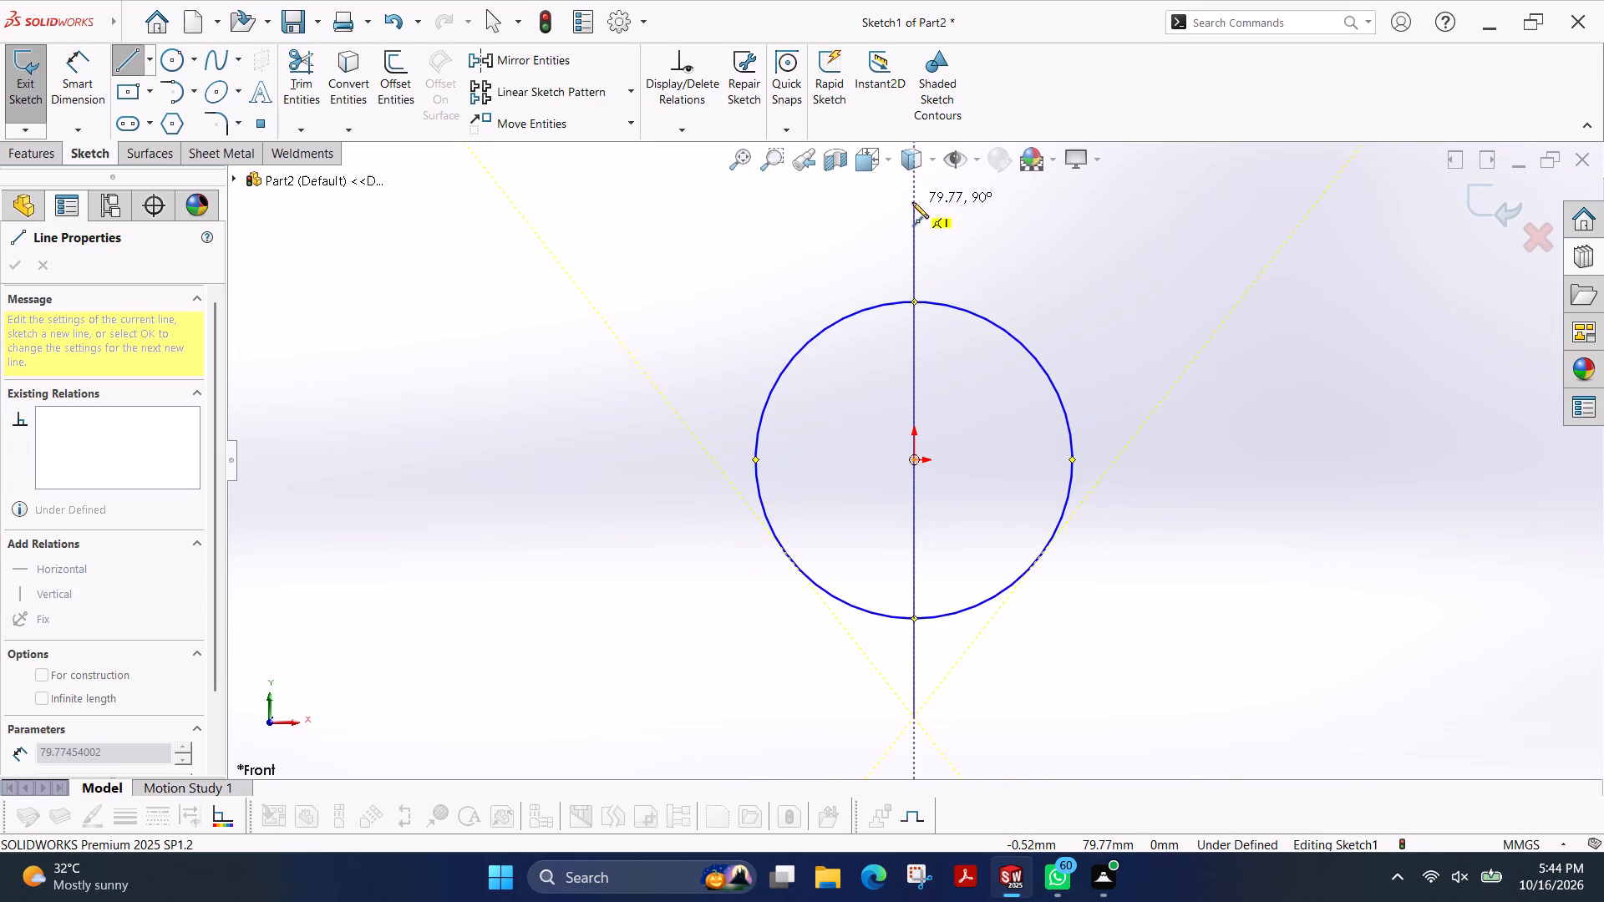
pyautogui.scroll(2, 912, 202)
pyautogui.click(915, 217)
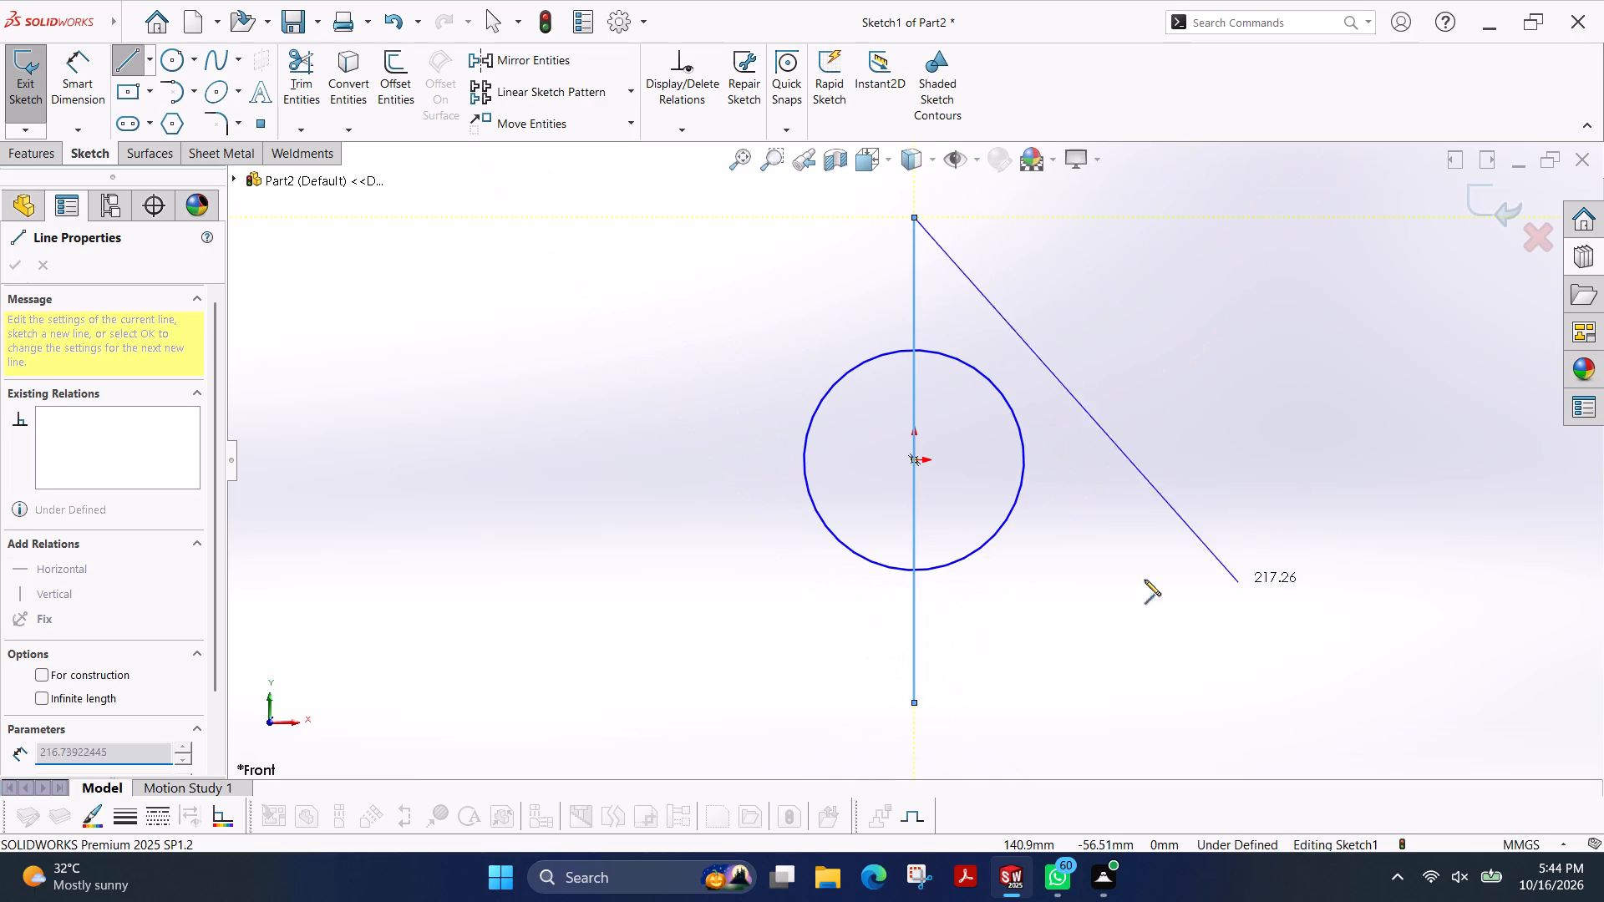
pyautogui.press('Escape')
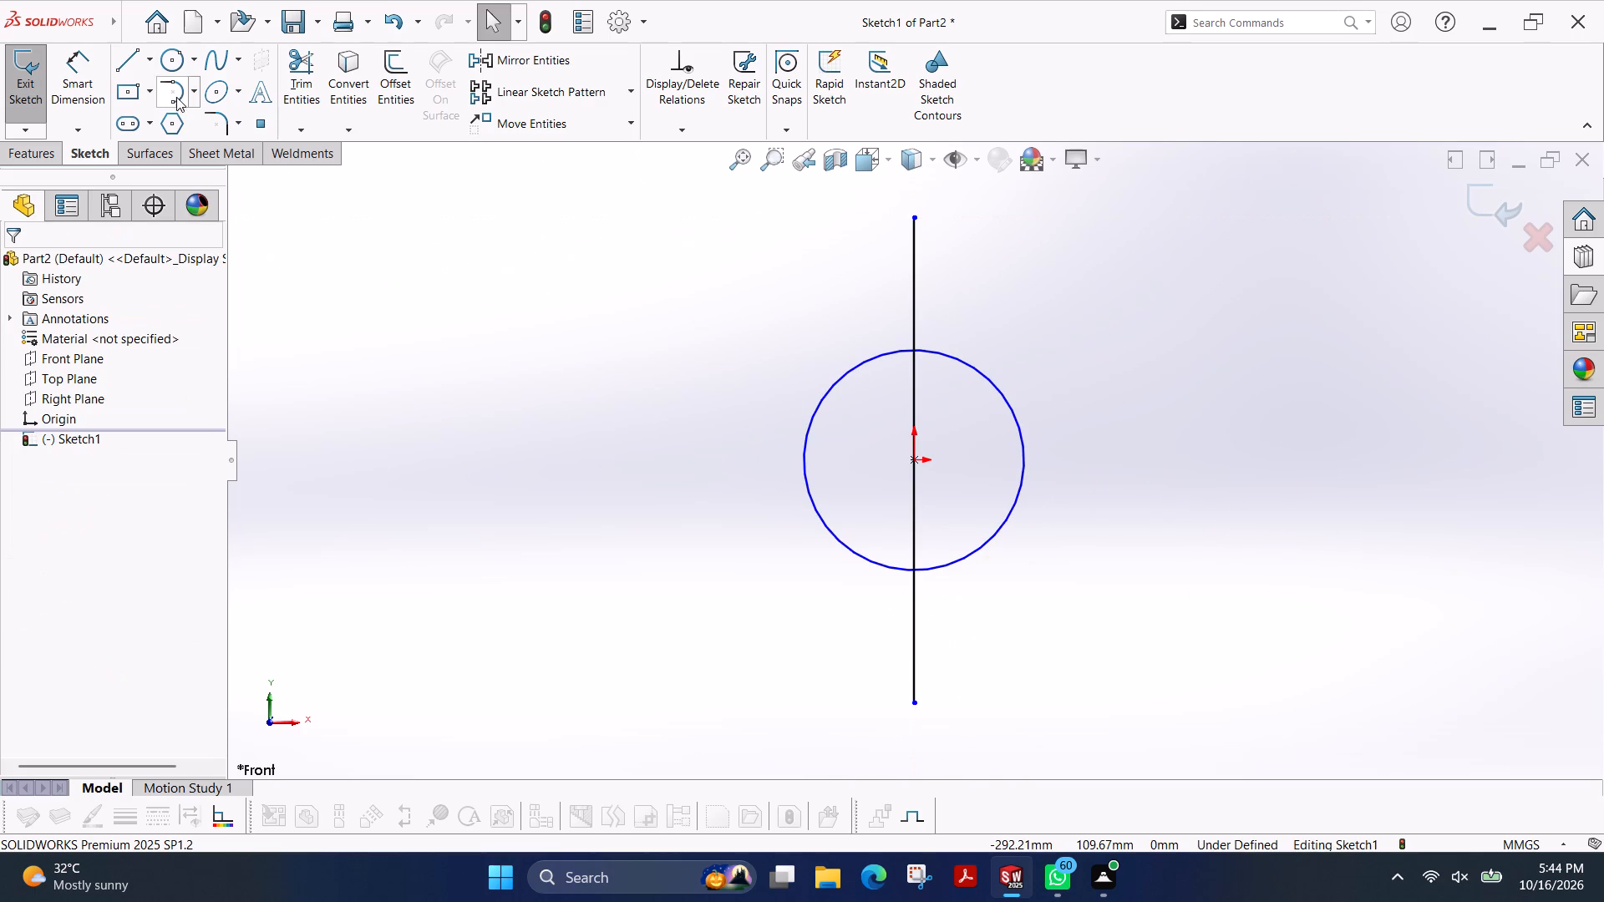
# Sketch a horizontal midpoint line centred on the origin, extending past the circle on both sides.
pyautogui.click(135, 71)
pyautogui.click(76, 534)
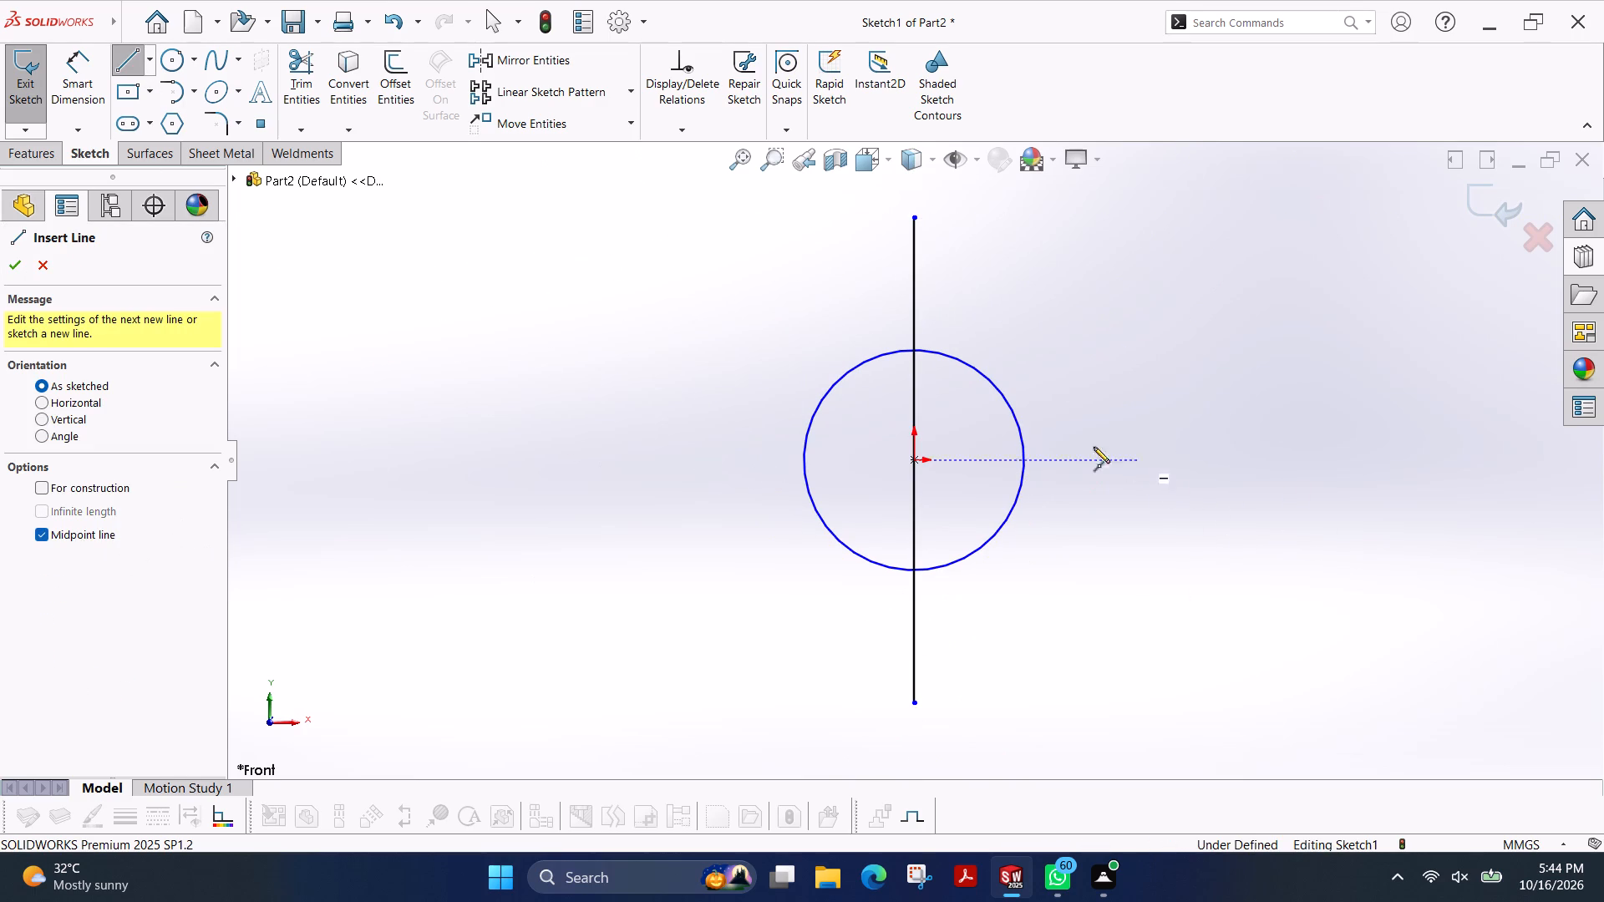
pyautogui.click(916, 460)
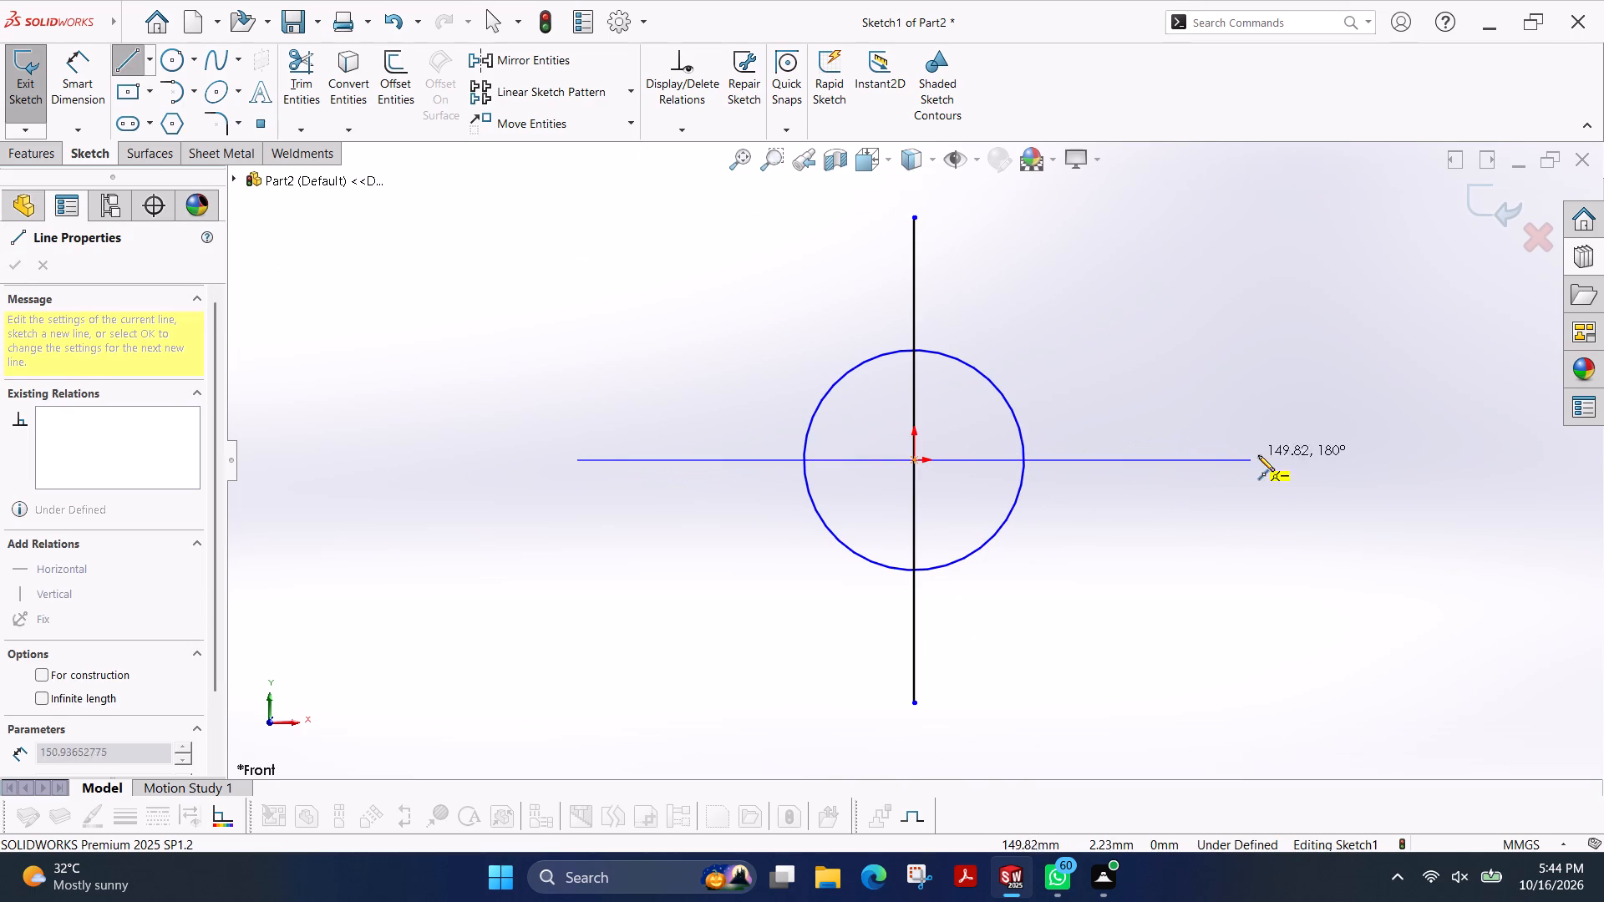
pyautogui.click(1263, 455)
pyautogui.press('Escape')
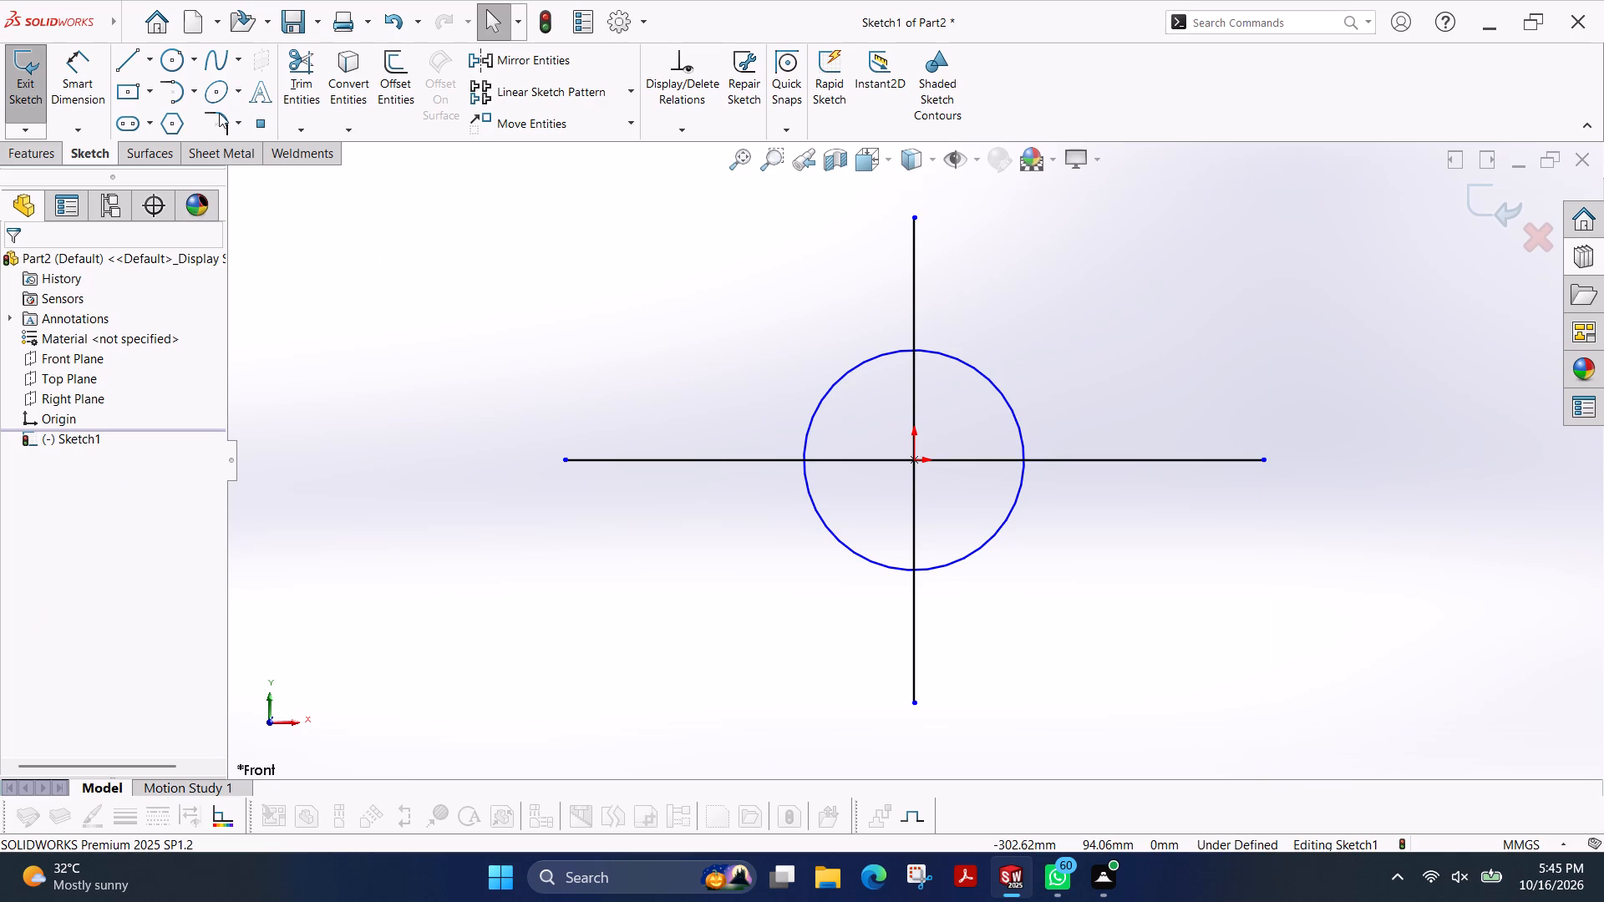
# Dimension the circle at the origin with a diameter of 86 mm.
pyautogui.click(94, 77)
pyautogui.click(824, 394)
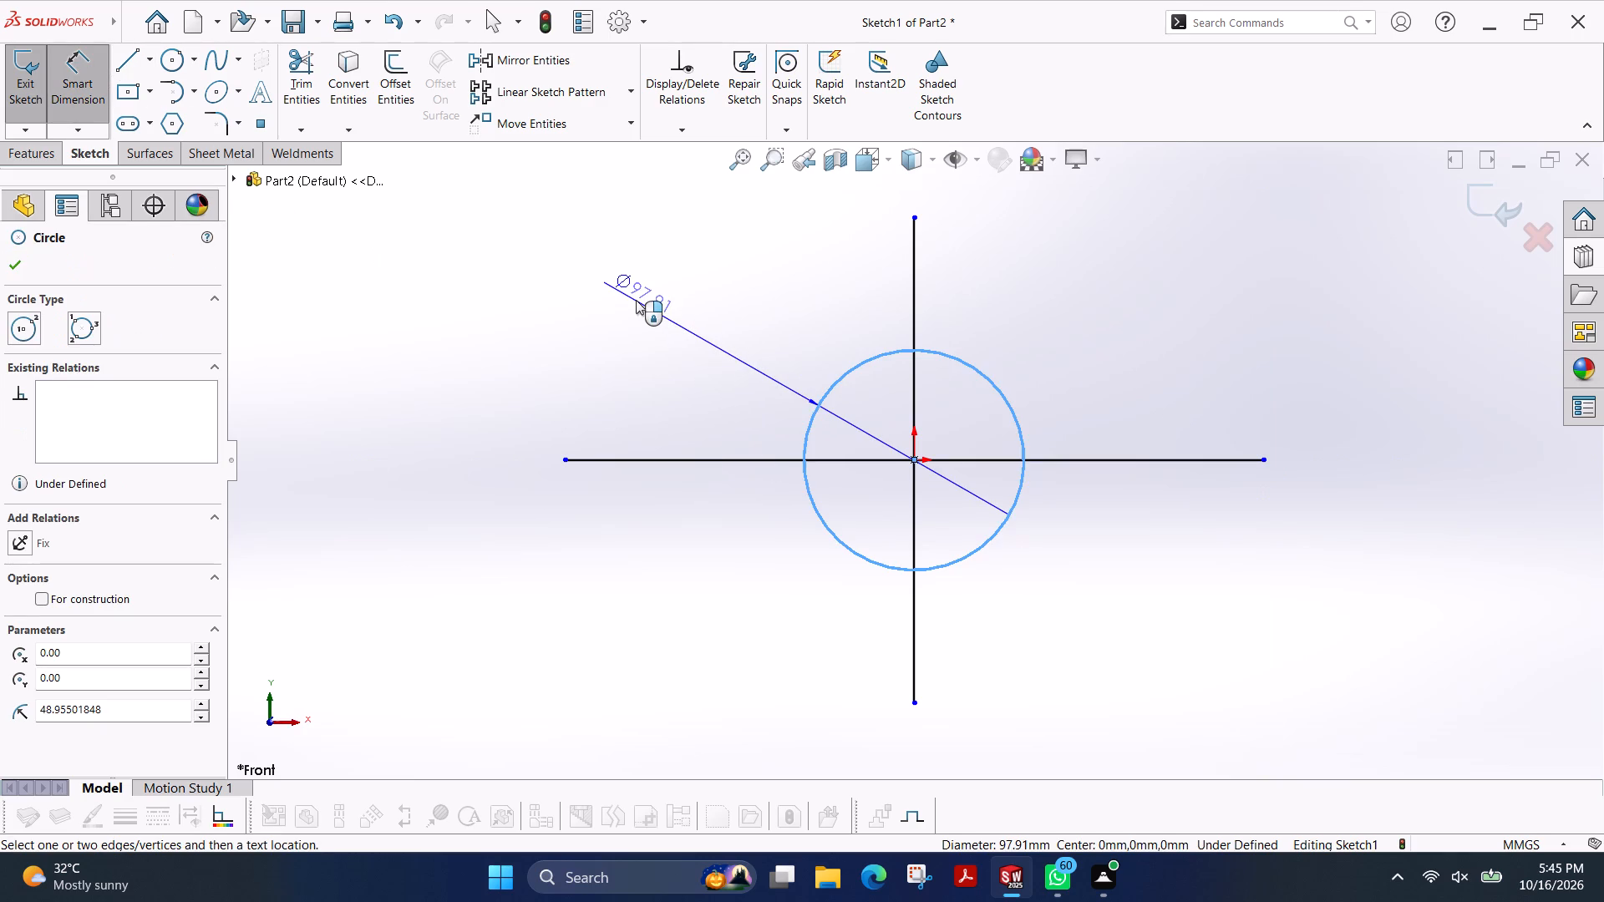
pyautogui.click(636, 300)
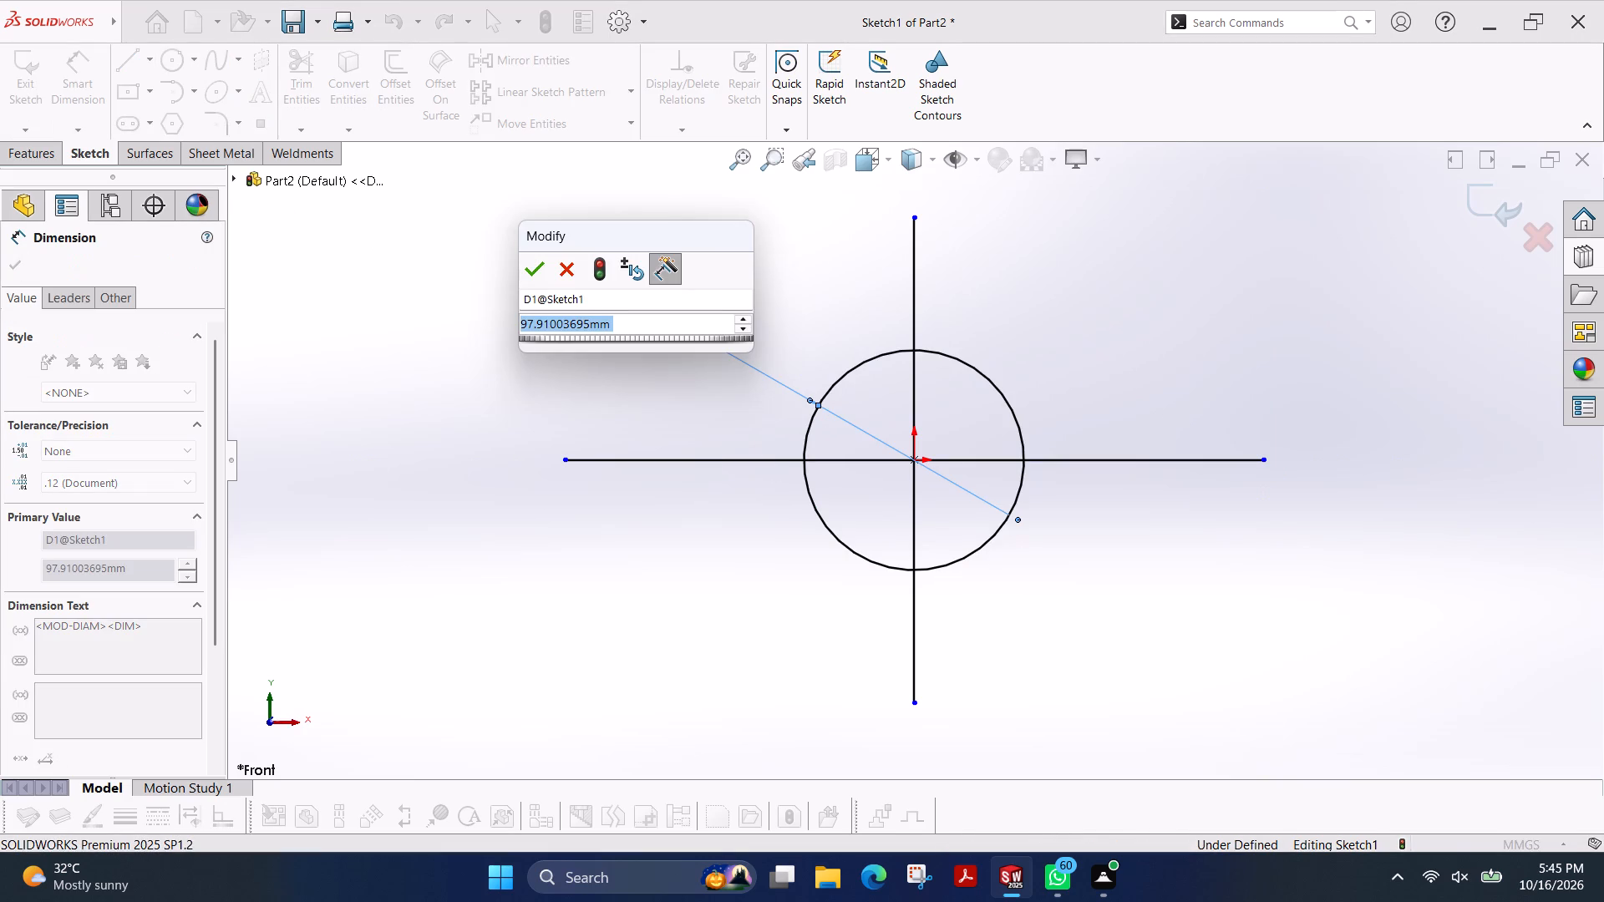
pyautogui.write('86')
pyautogui.press('Return')
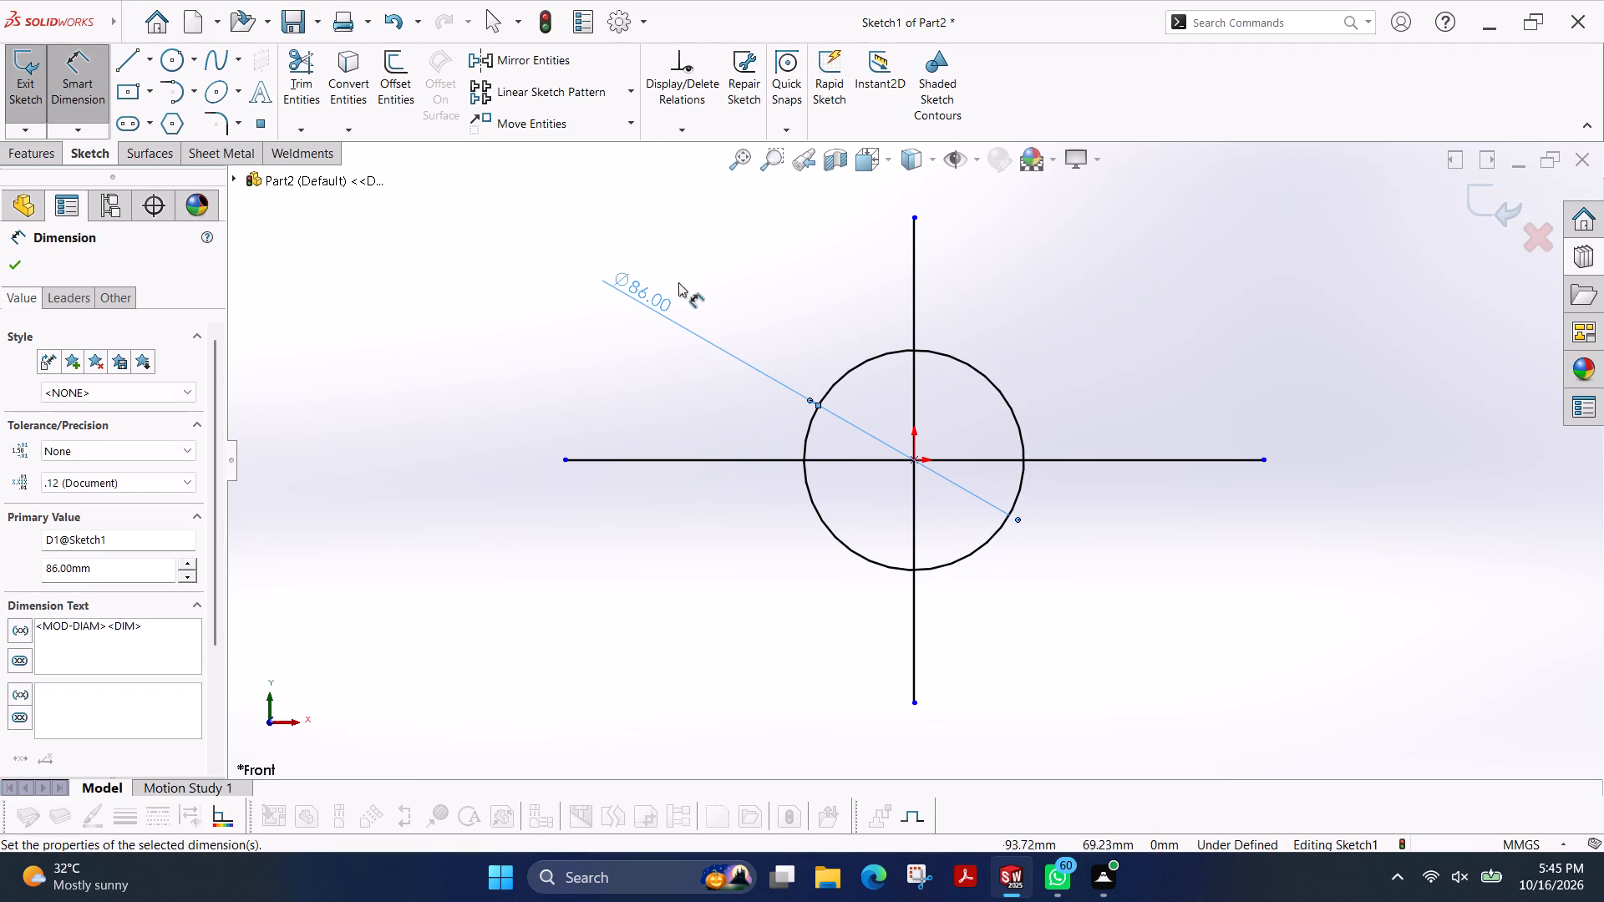
# Sketch a circle of about 9.7 mm radius, centred where the vertical line crosses the top of the 86 mm circle.
pyautogui.scroll(-3, 896, 411)
pyautogui.scroll(1, 1260, 630)
pyautogui.scroll(-1, 1054, 551)
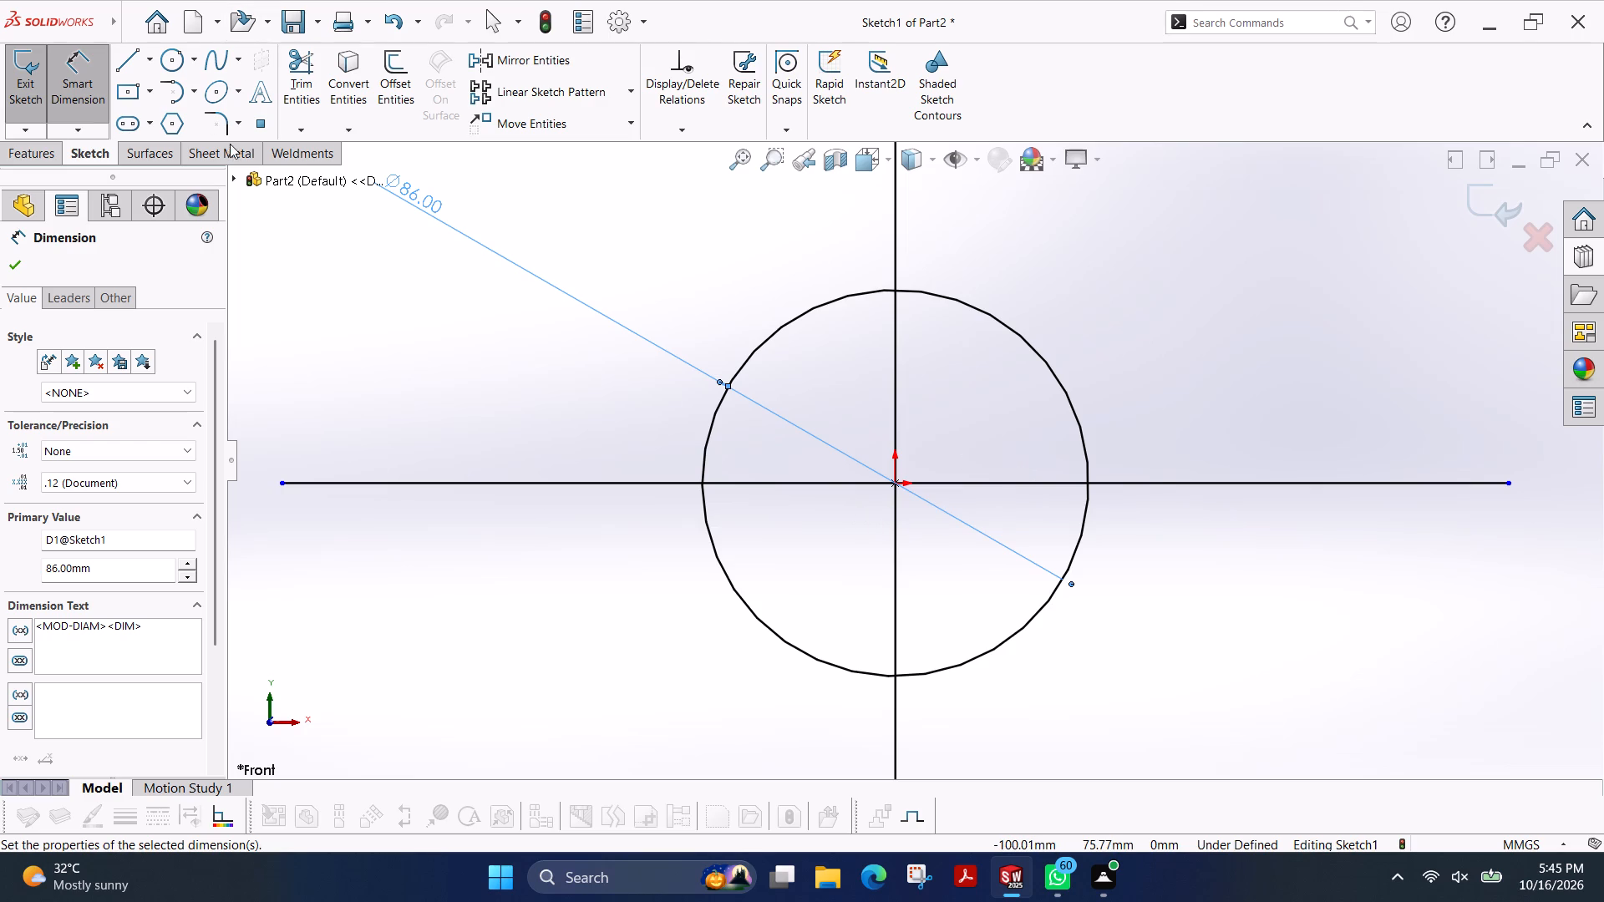
pyautogui.click(176, 59)
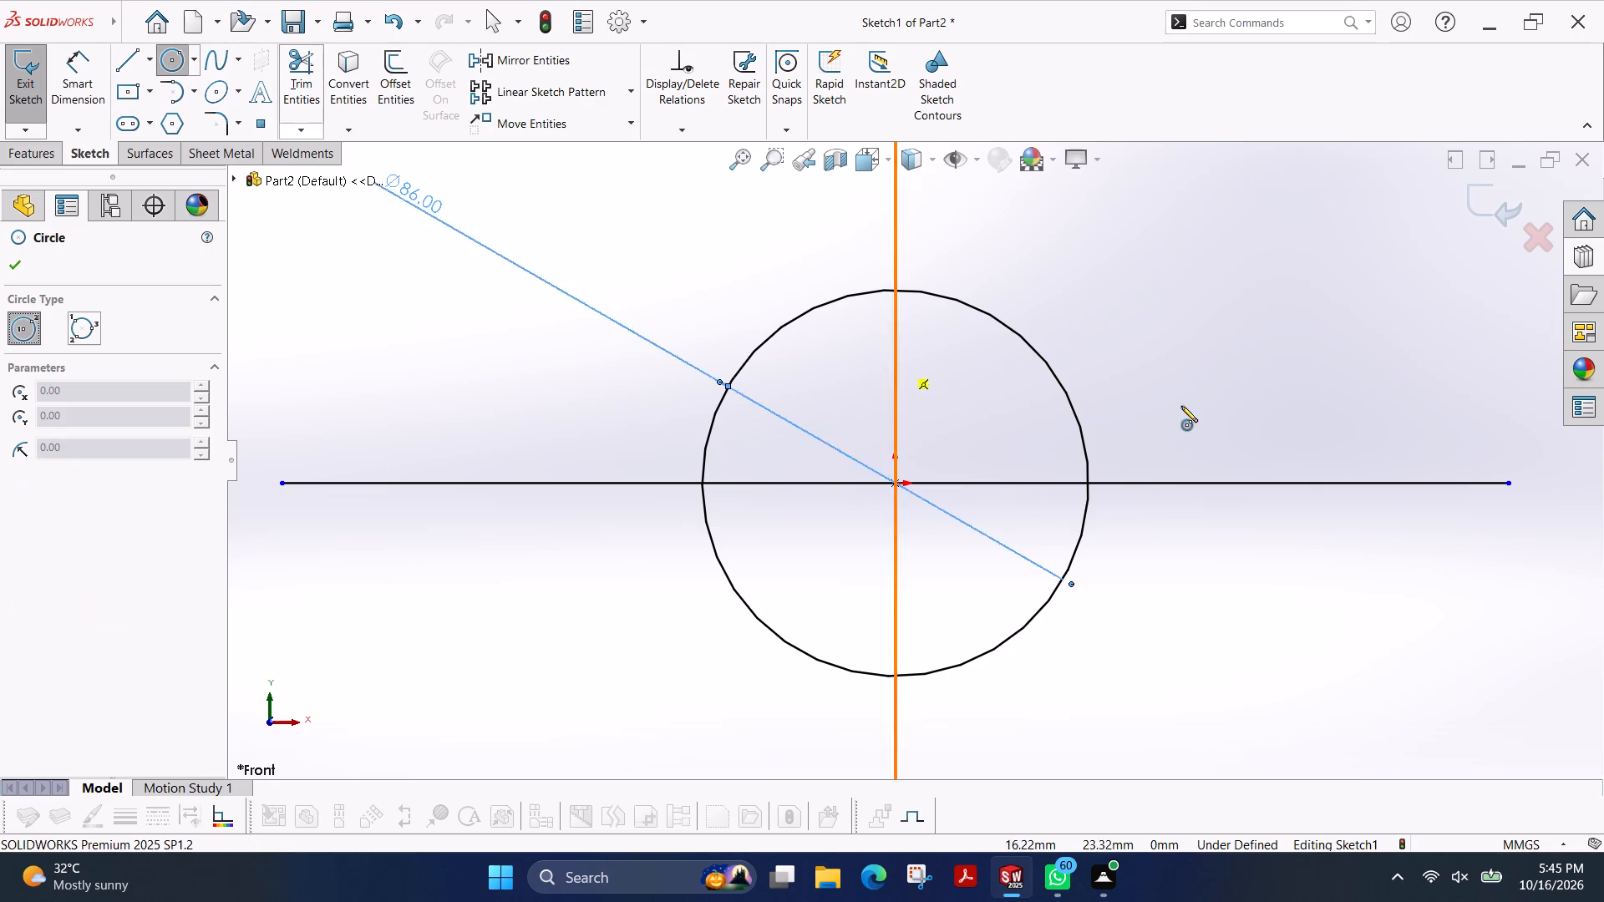
pyautogui.click(894, 290)
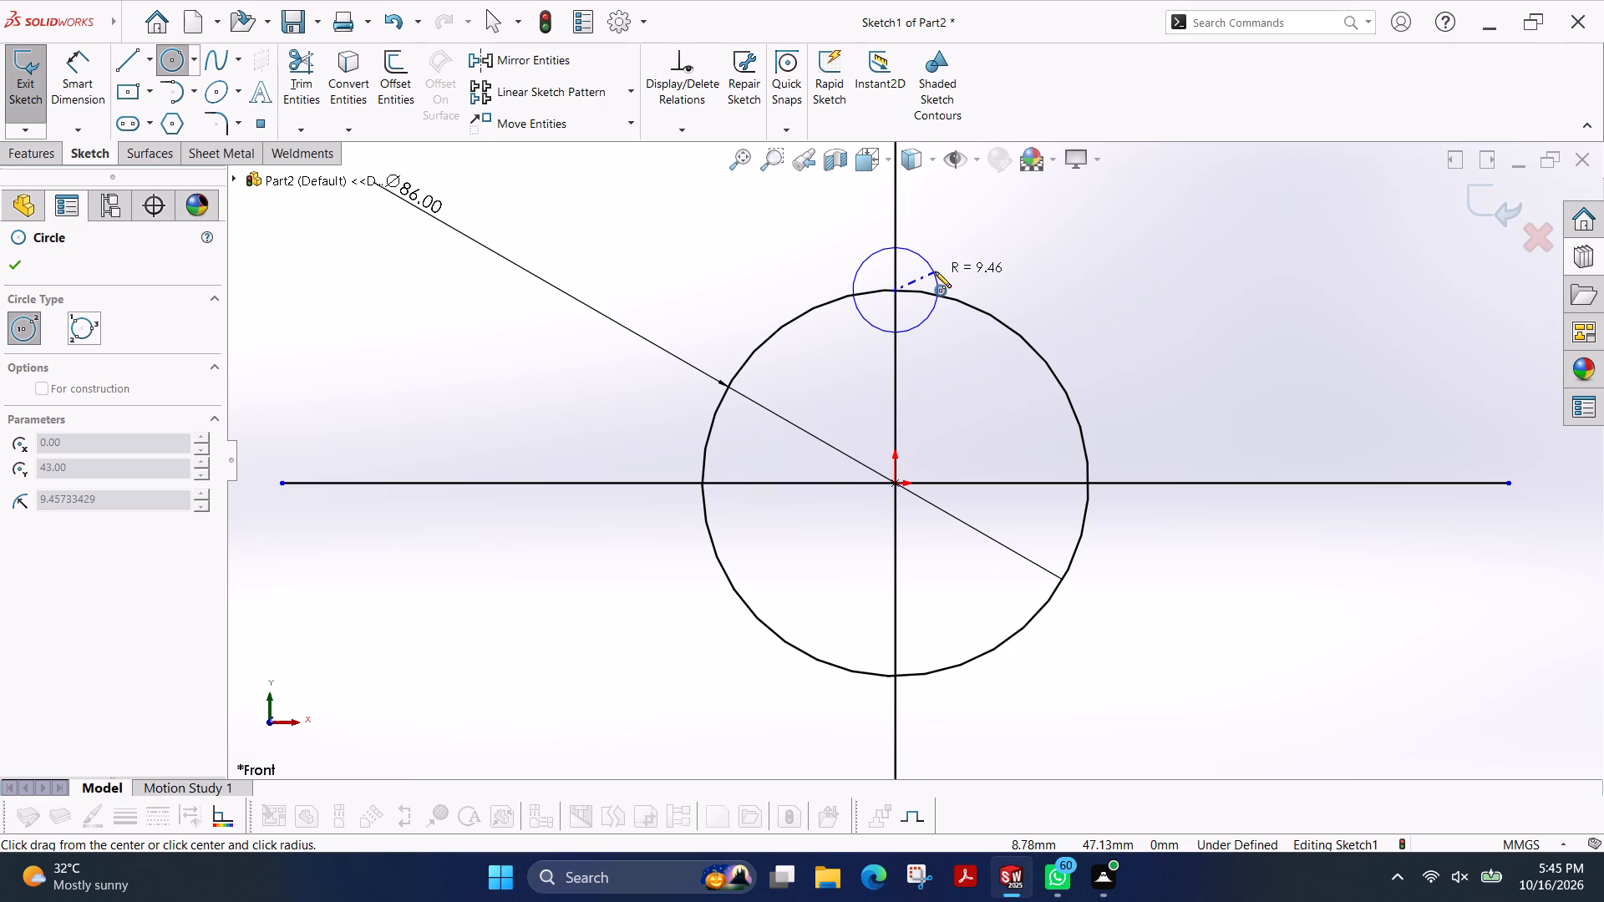
pyautogui.click(935, 271)
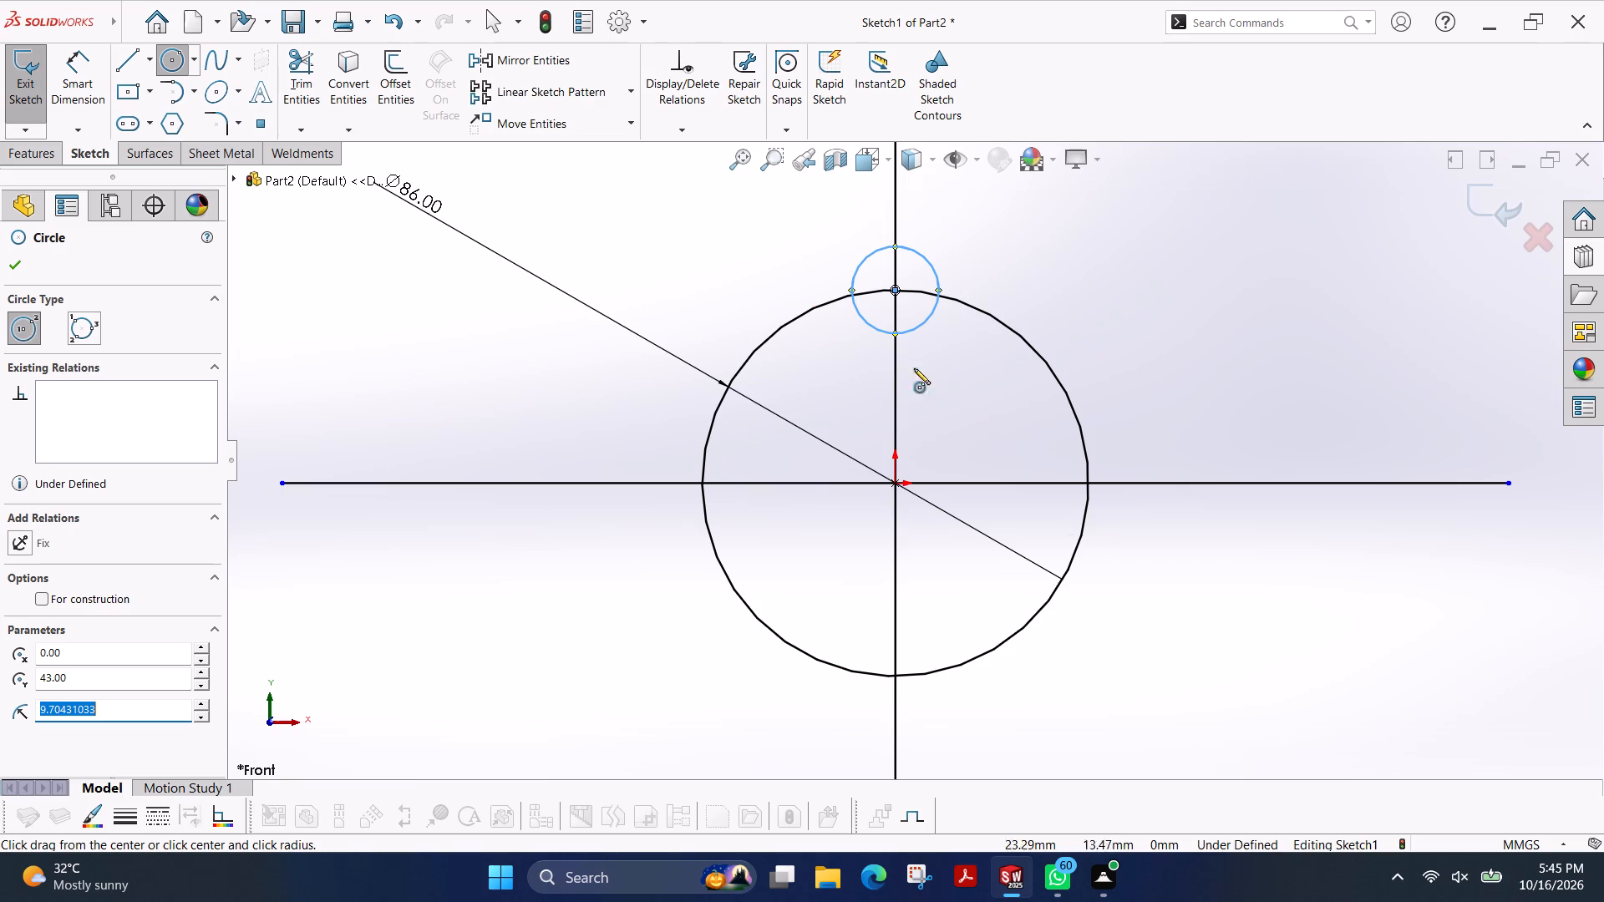
# Dimension the small circle at the top of the 86 mm circle with a diameter of 30 mm.
pyautogui.click(87, 83)
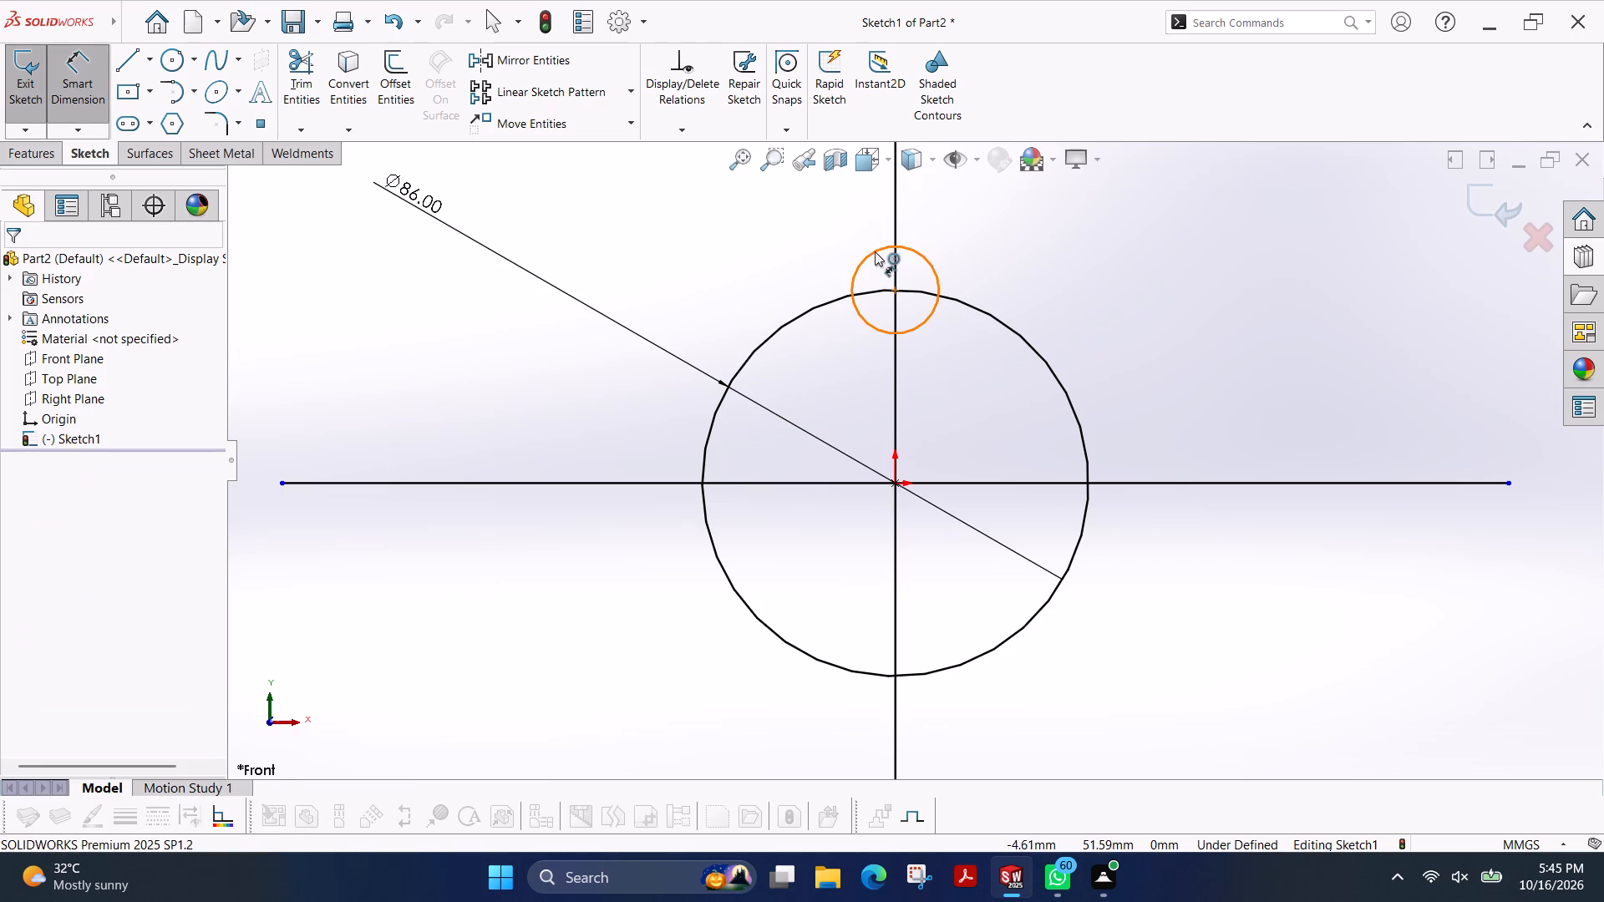
pyautogui.click(873, 251)
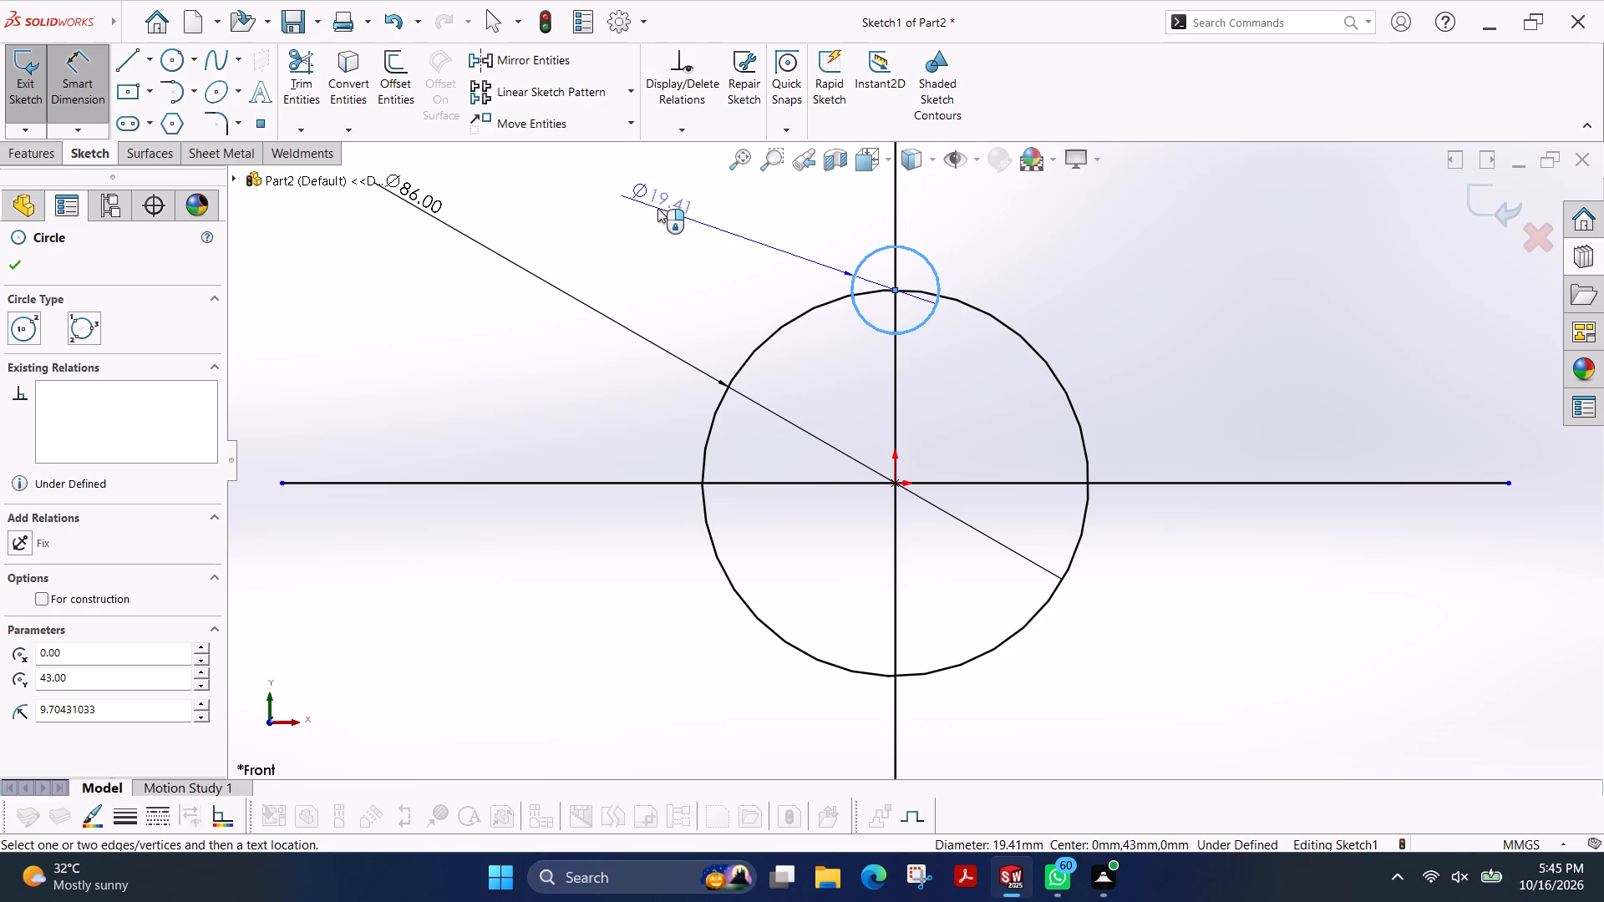
pyautogui.click(657, 208)
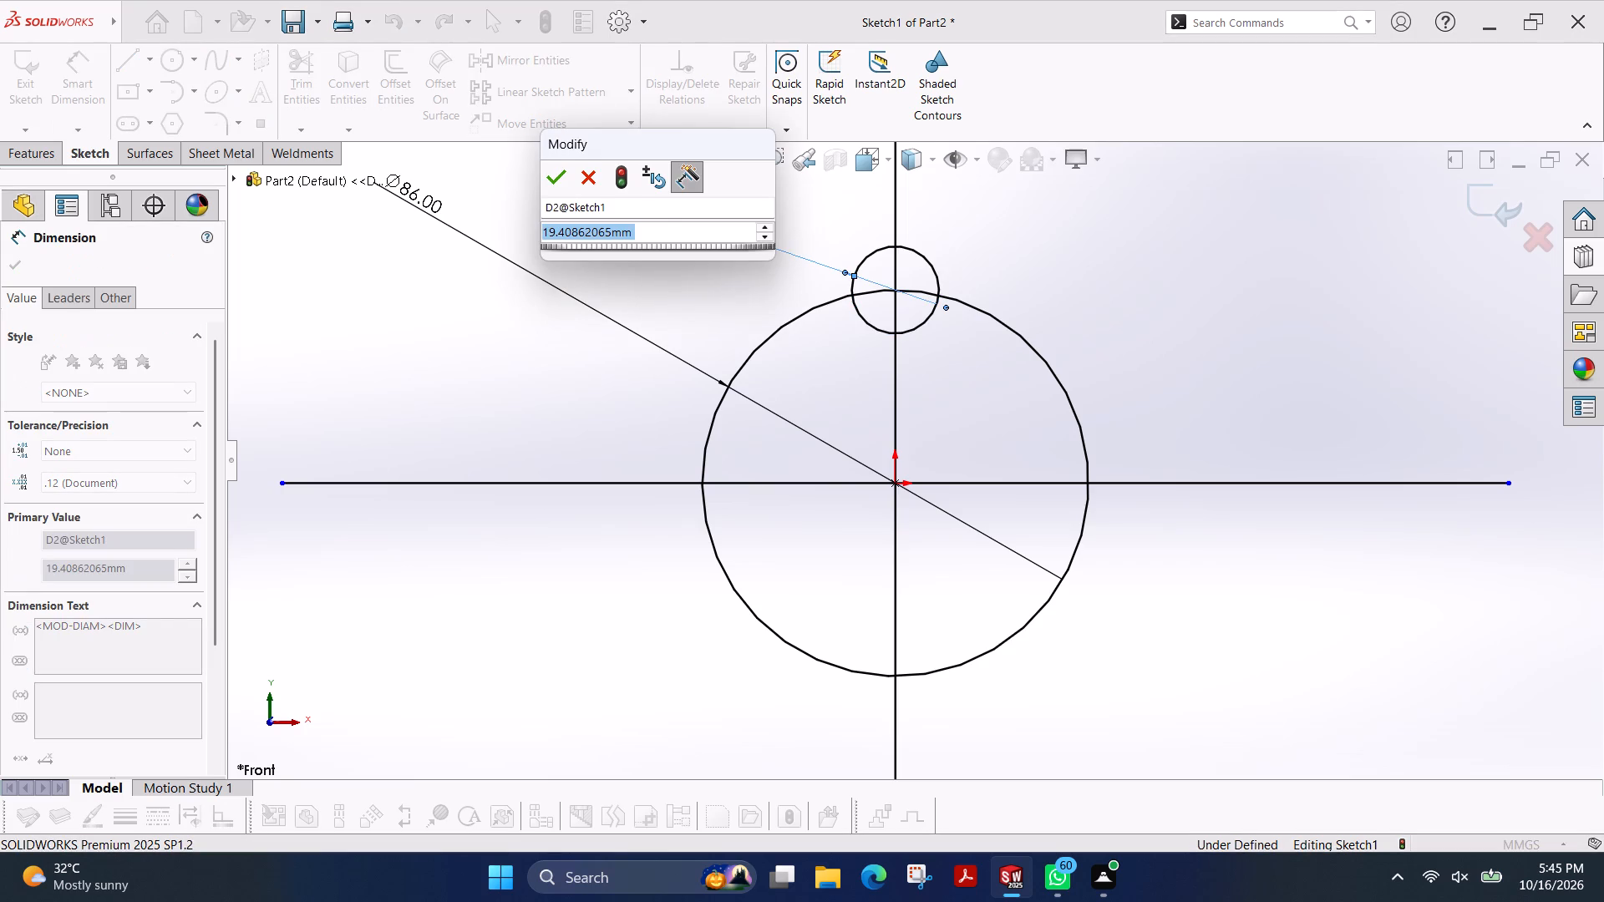
pyautogui.write('30')
pyautogui.press('Return')
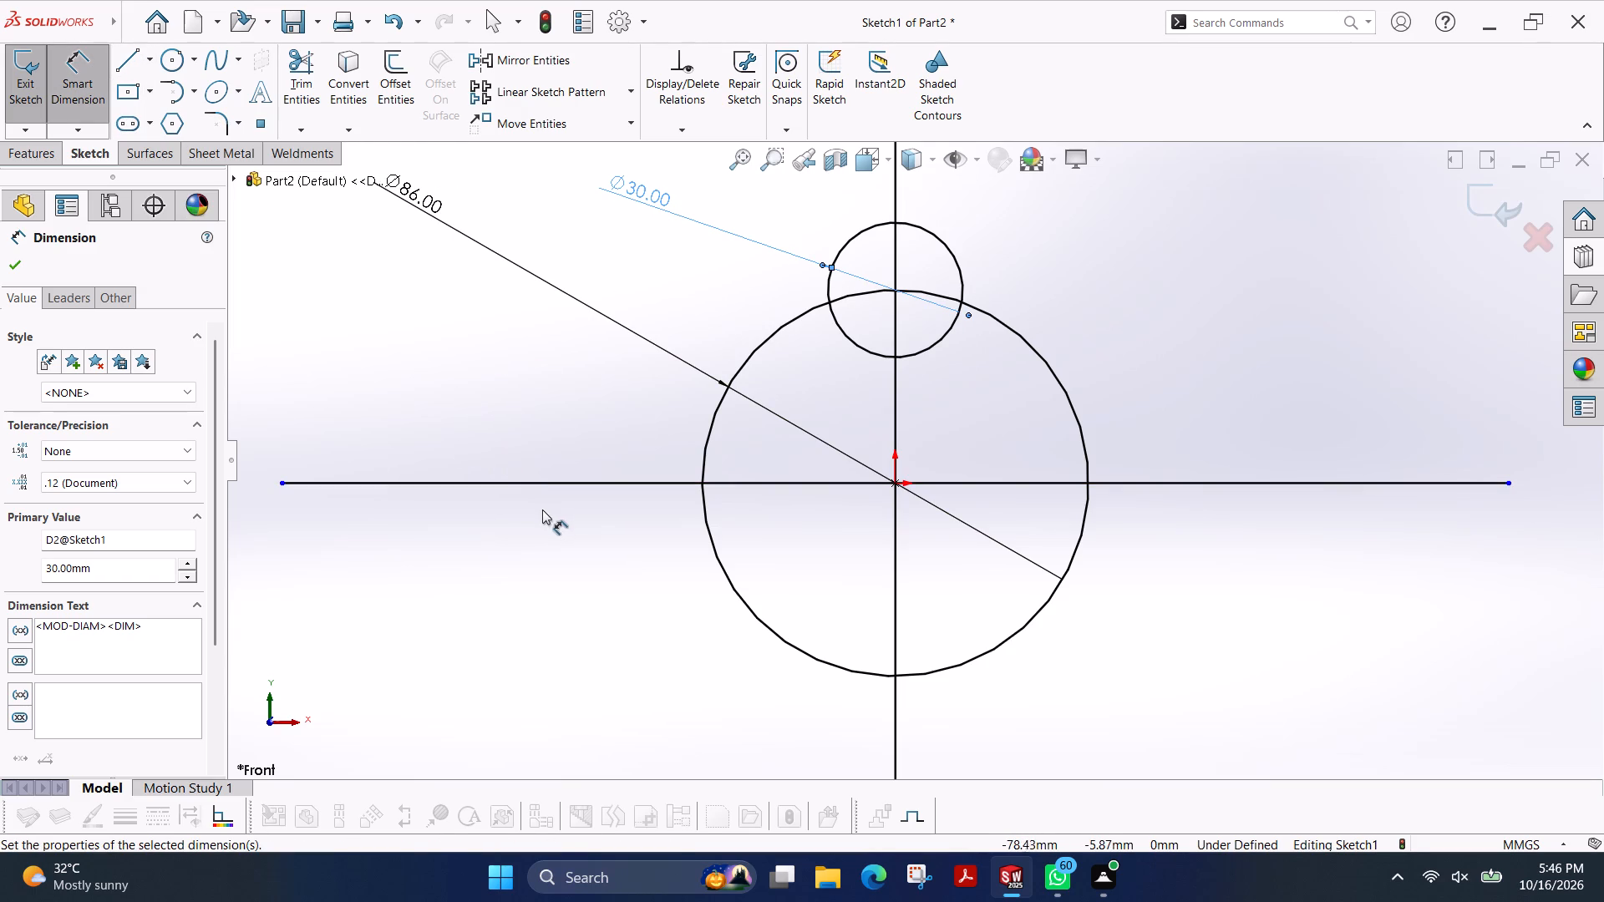
pyautogui.press('Escape')
# Convert the vertical and horizontal lines through the origin to construction geometry.
pyautogui.click(543, 487)
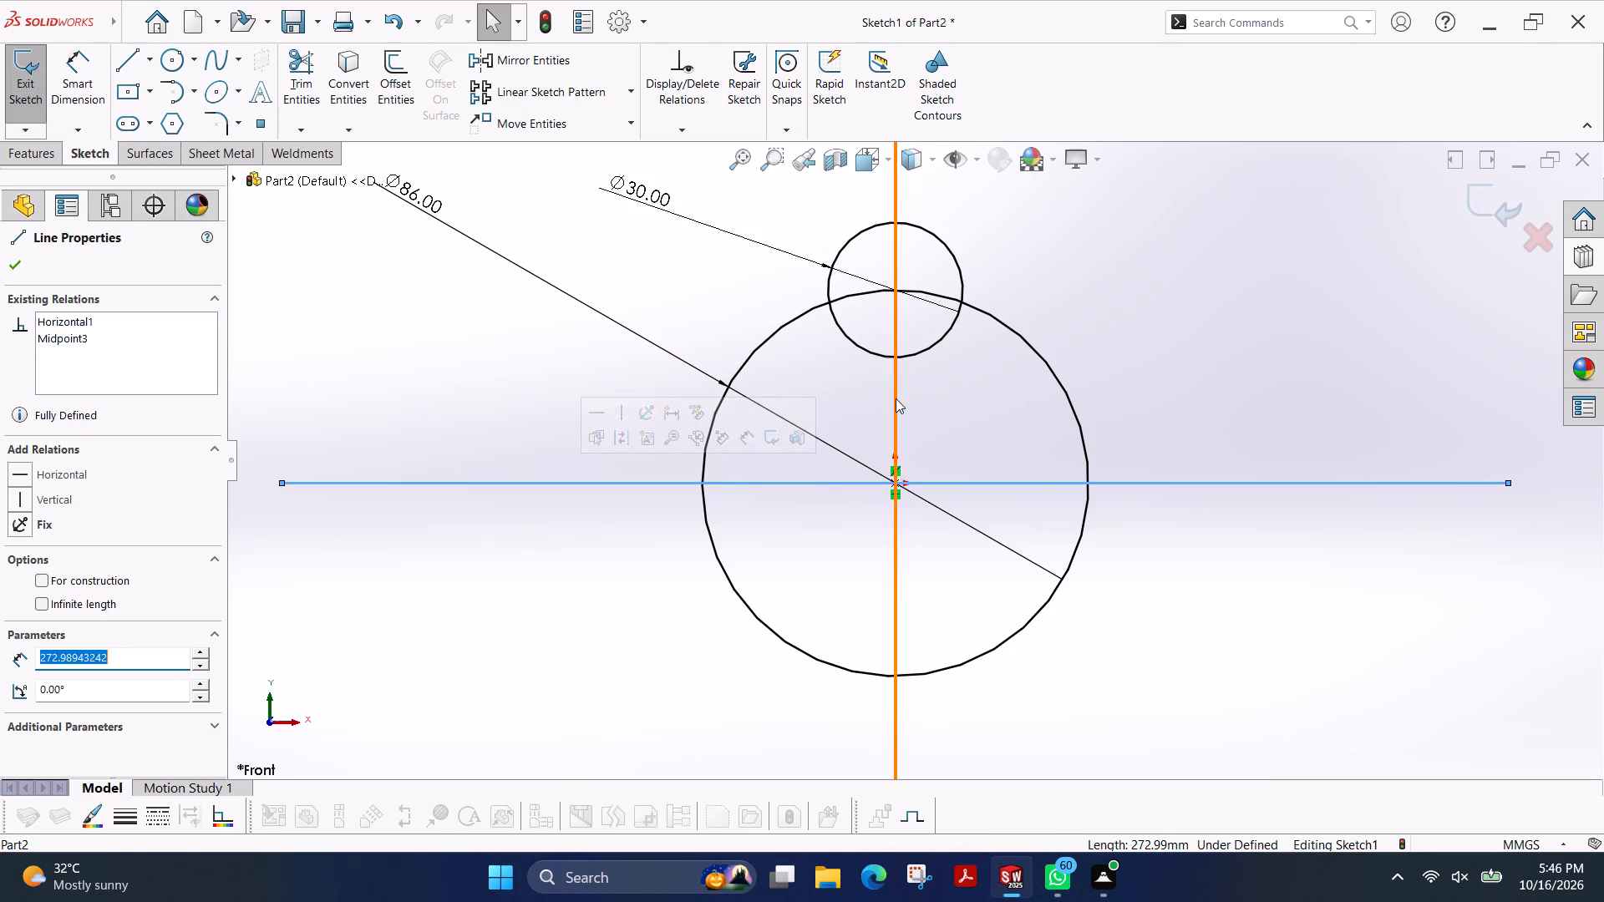
pyautogui.click(896, 398)
pyautogui.click(43, 576)
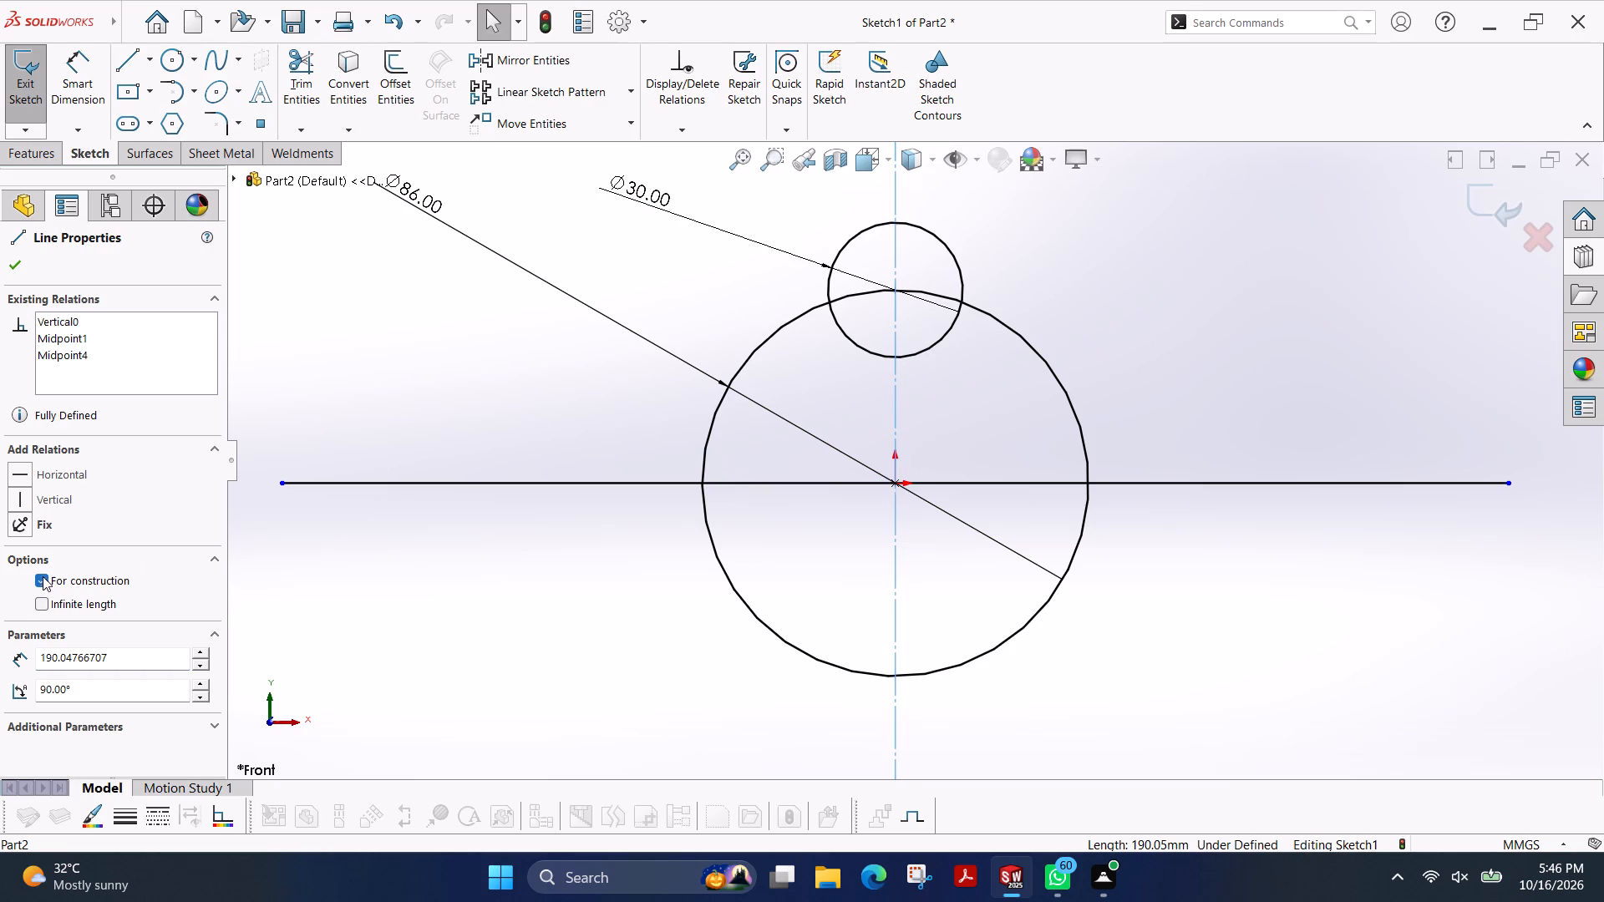
pyautogui.click(18, 259)
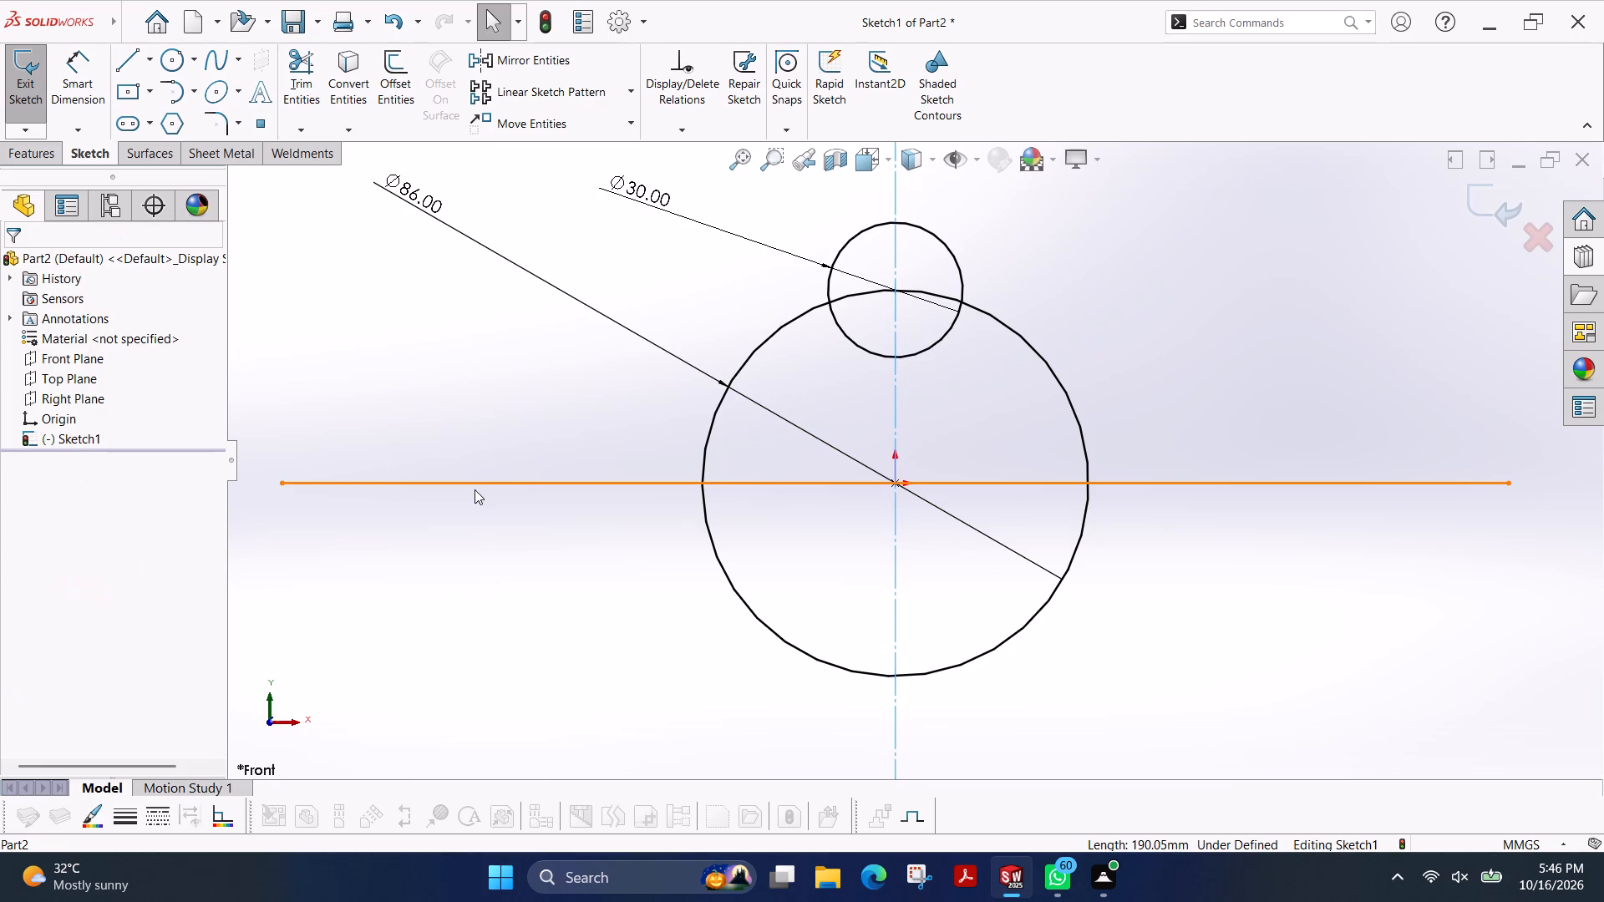
pyautogui.click(475, 482)
pyautogui.click(58, 583)
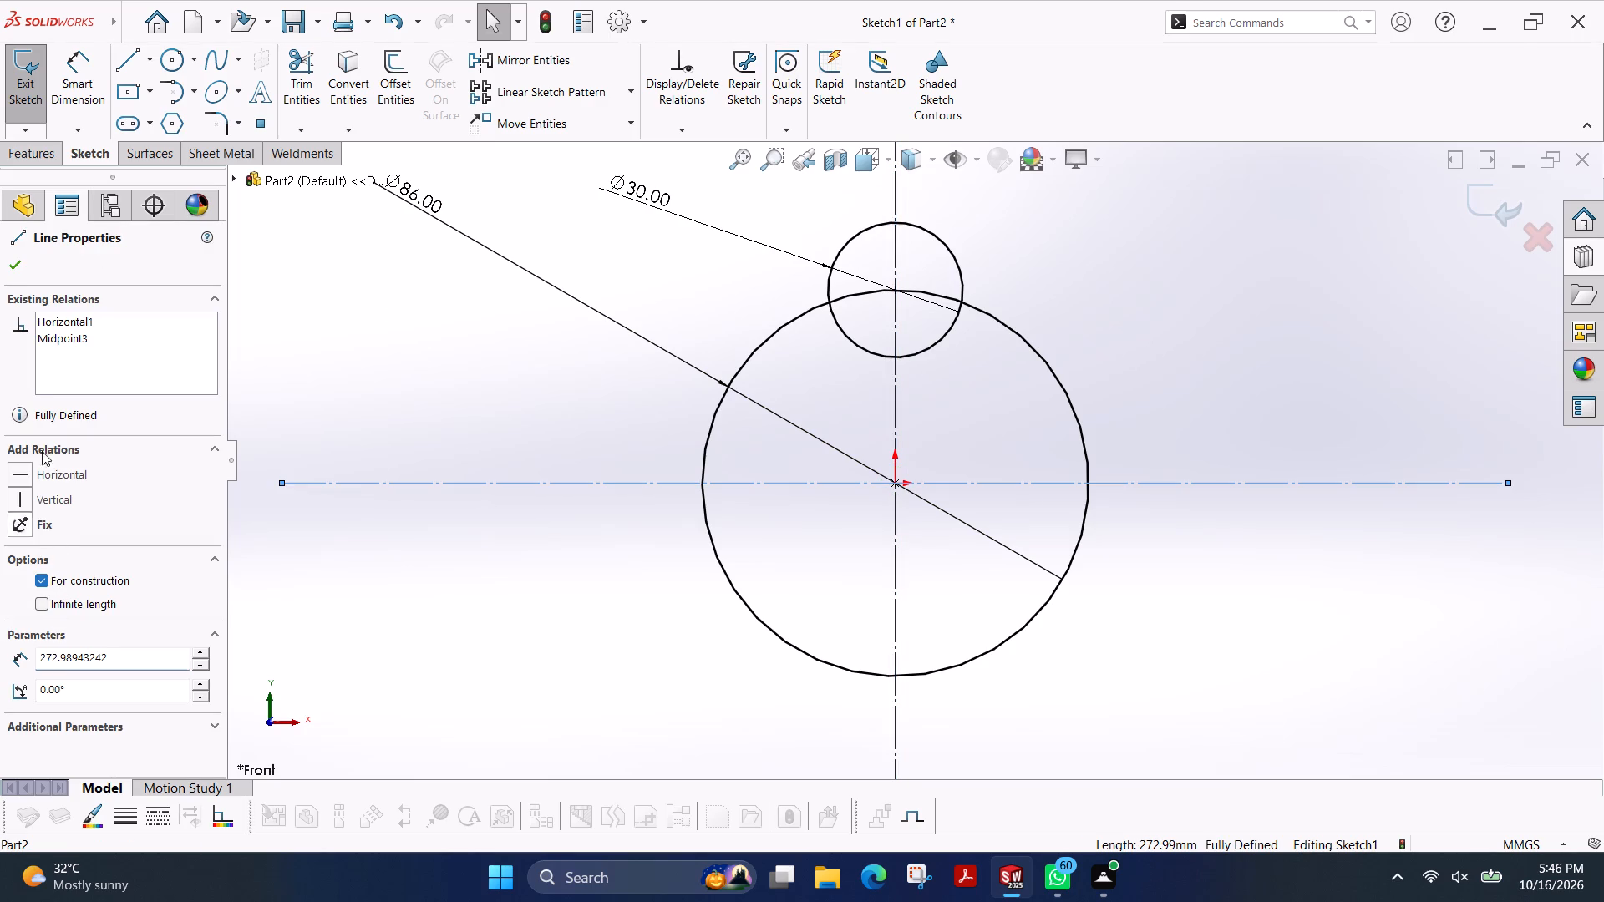
pyautogui.click(18, 258)
pyautogui.press('Escape')
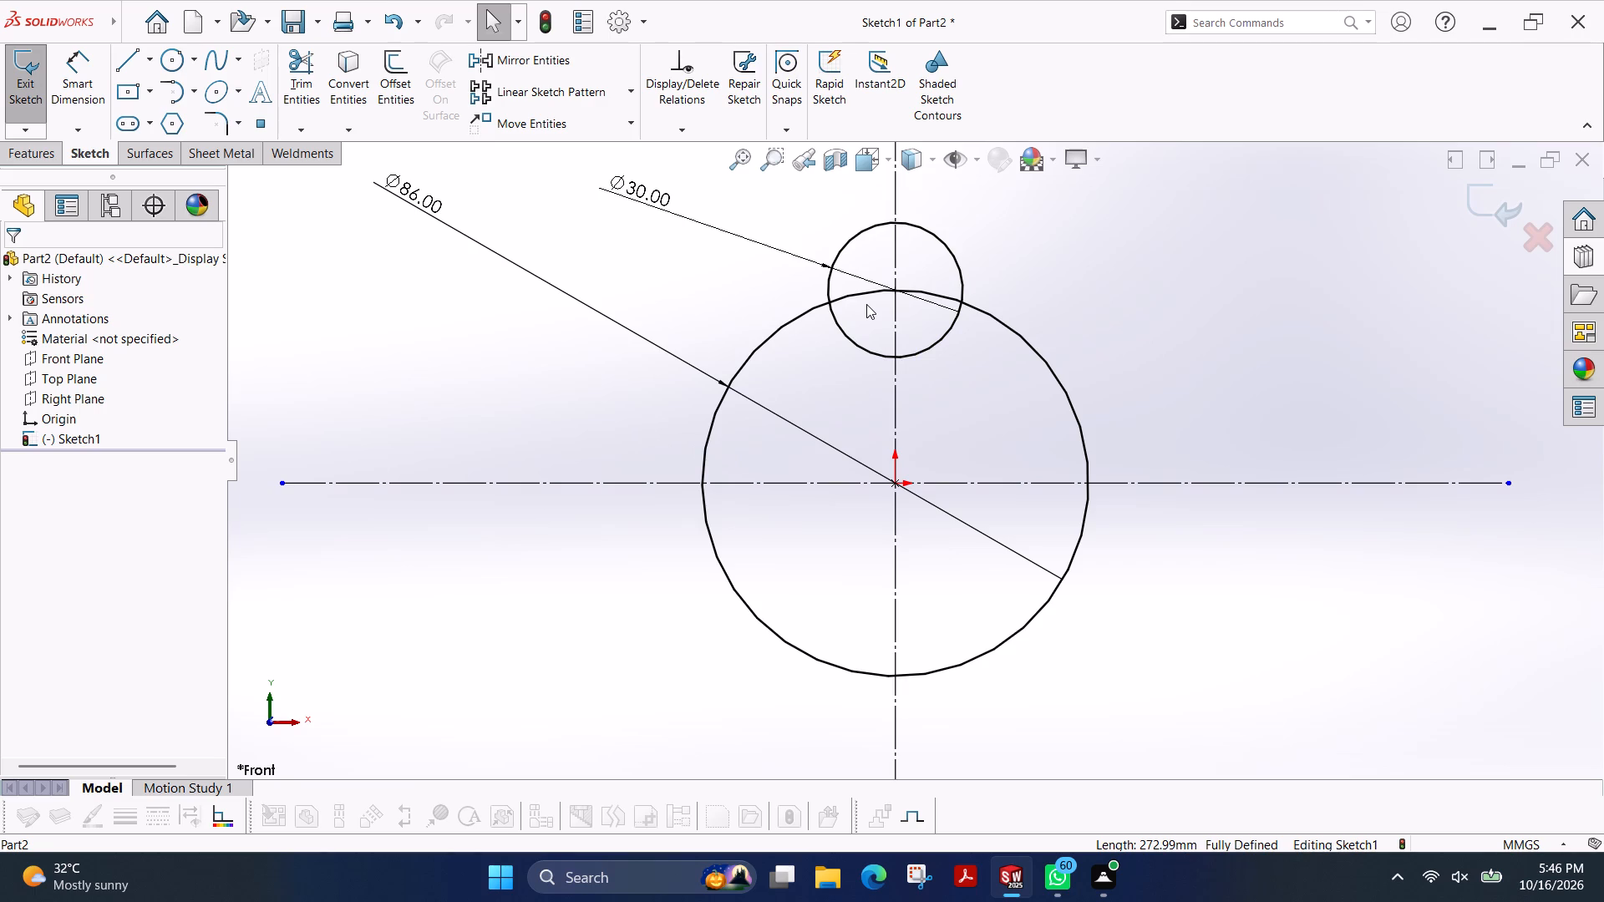
# Sketch two concentric circles of about 3 mm and 5.8 mm radius on the vertical centreline, just below the 30 mm circle's centre.
pyautogui.click(165, 66)
pyautogui.scroll(-1, 1161, 331)
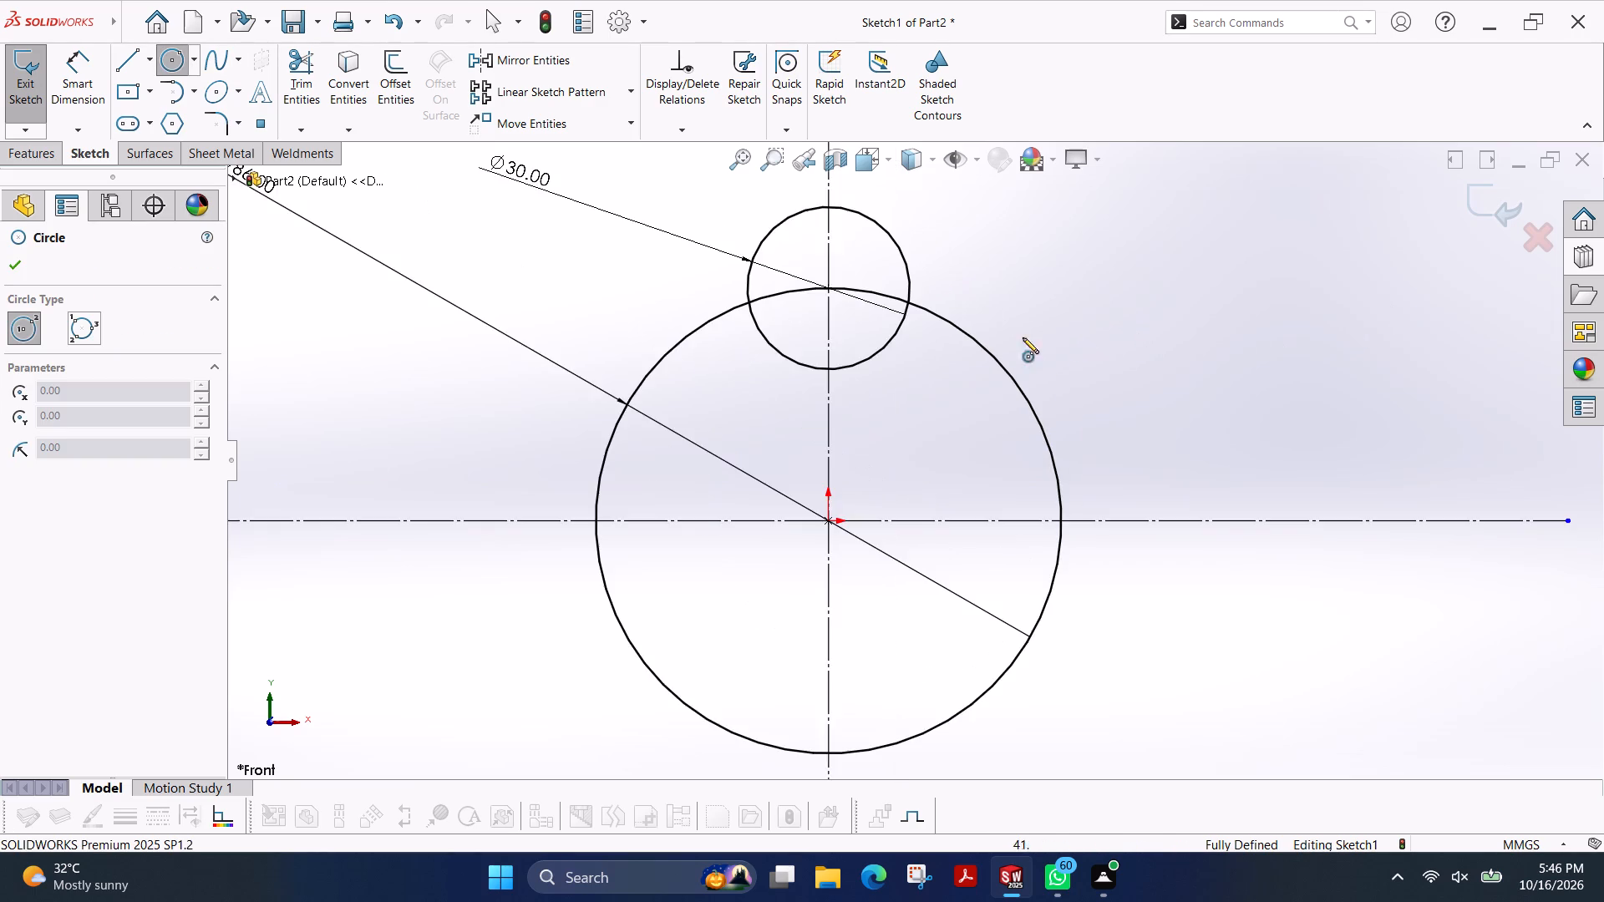
pyautogui.scroll(-2, 921, 332)
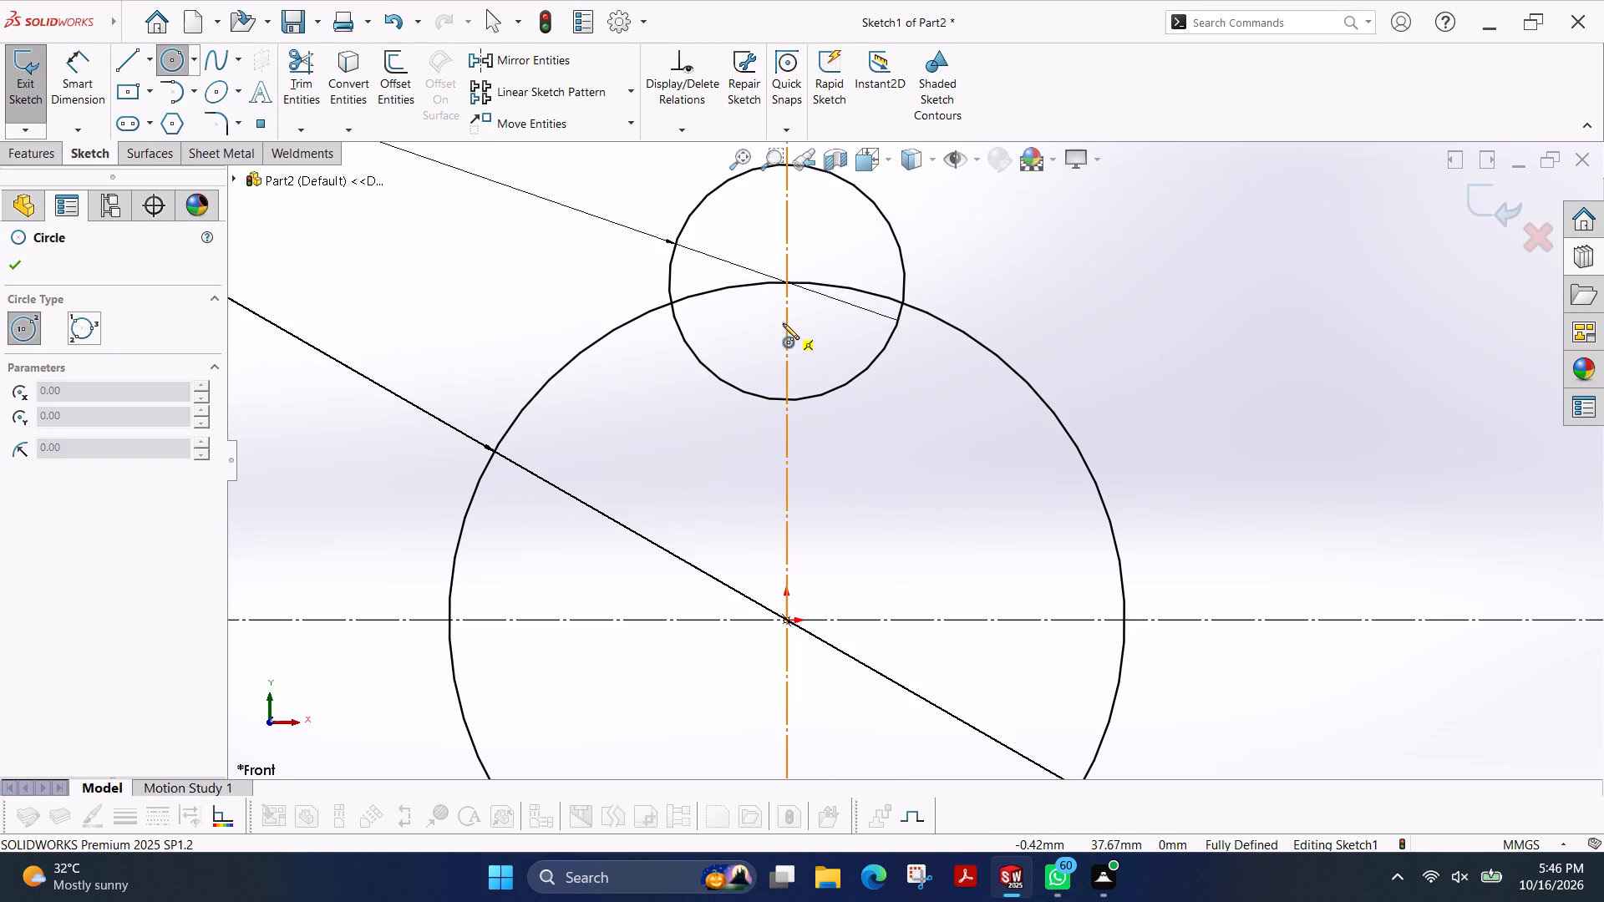
pyautogui.click(786, 315)
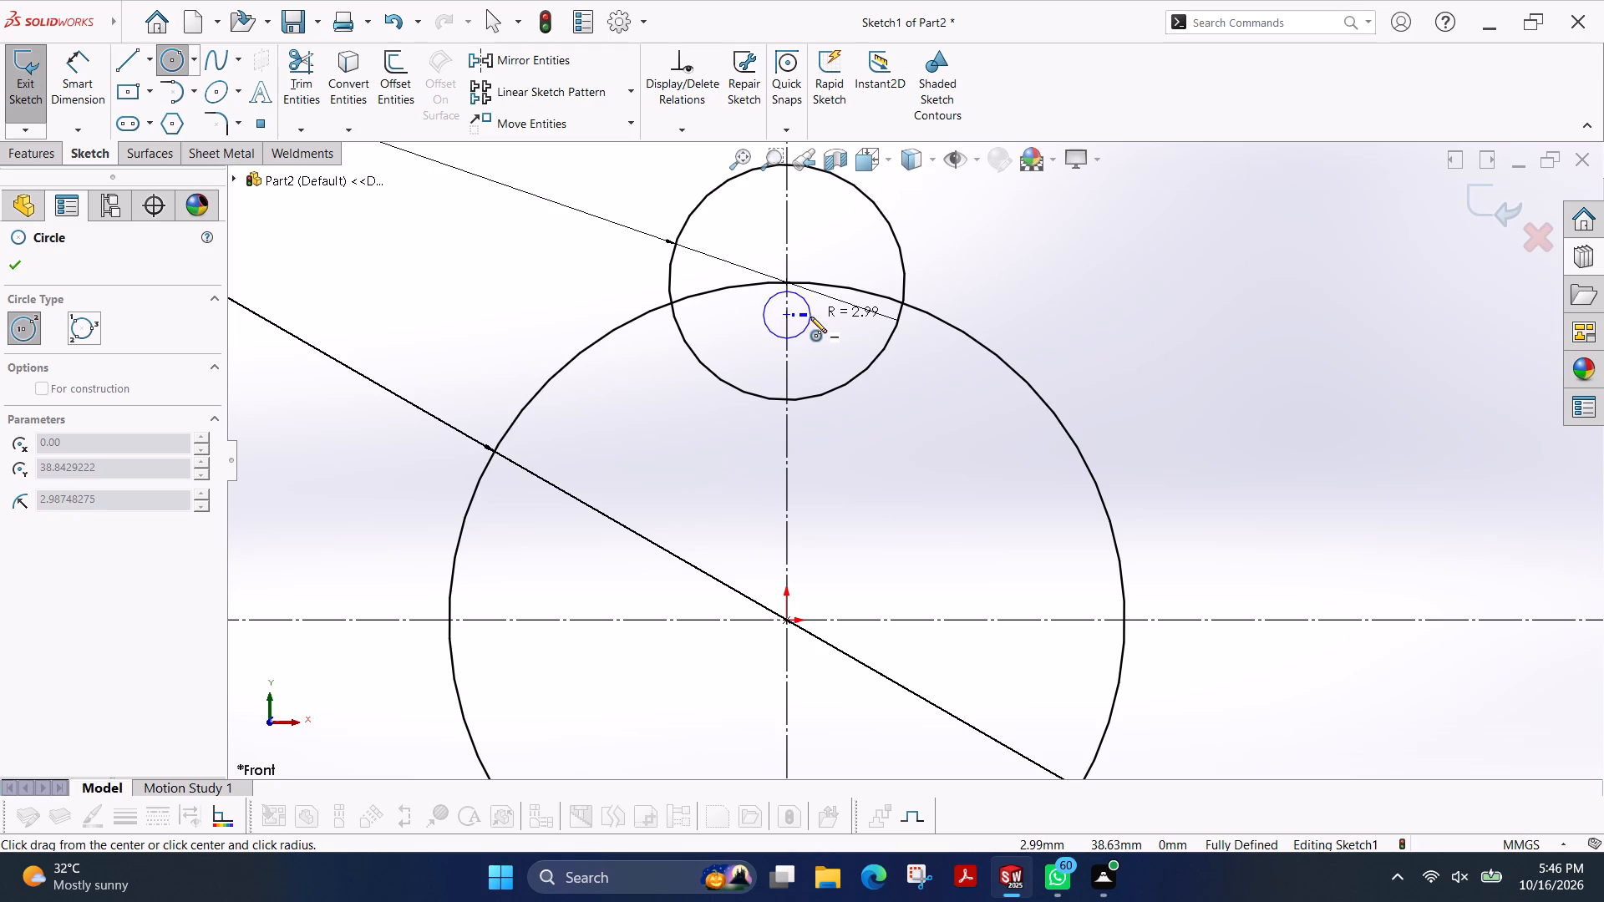
pyautogui.click(810, 317)
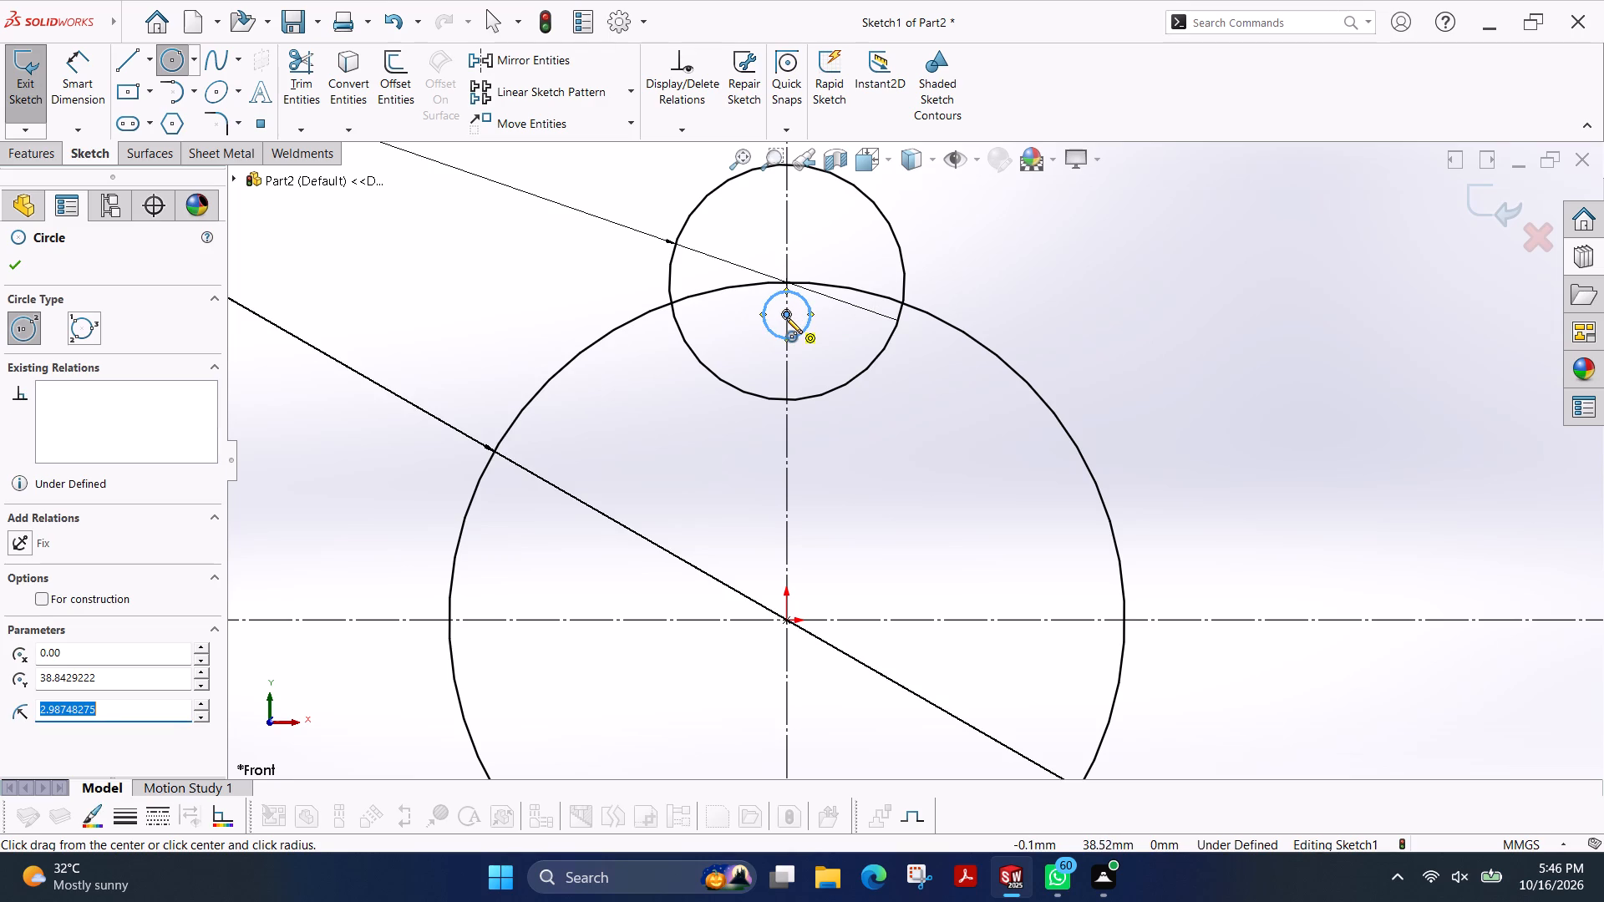
pyautogui.click(786, 317)
pyautogui.click(832, 322)
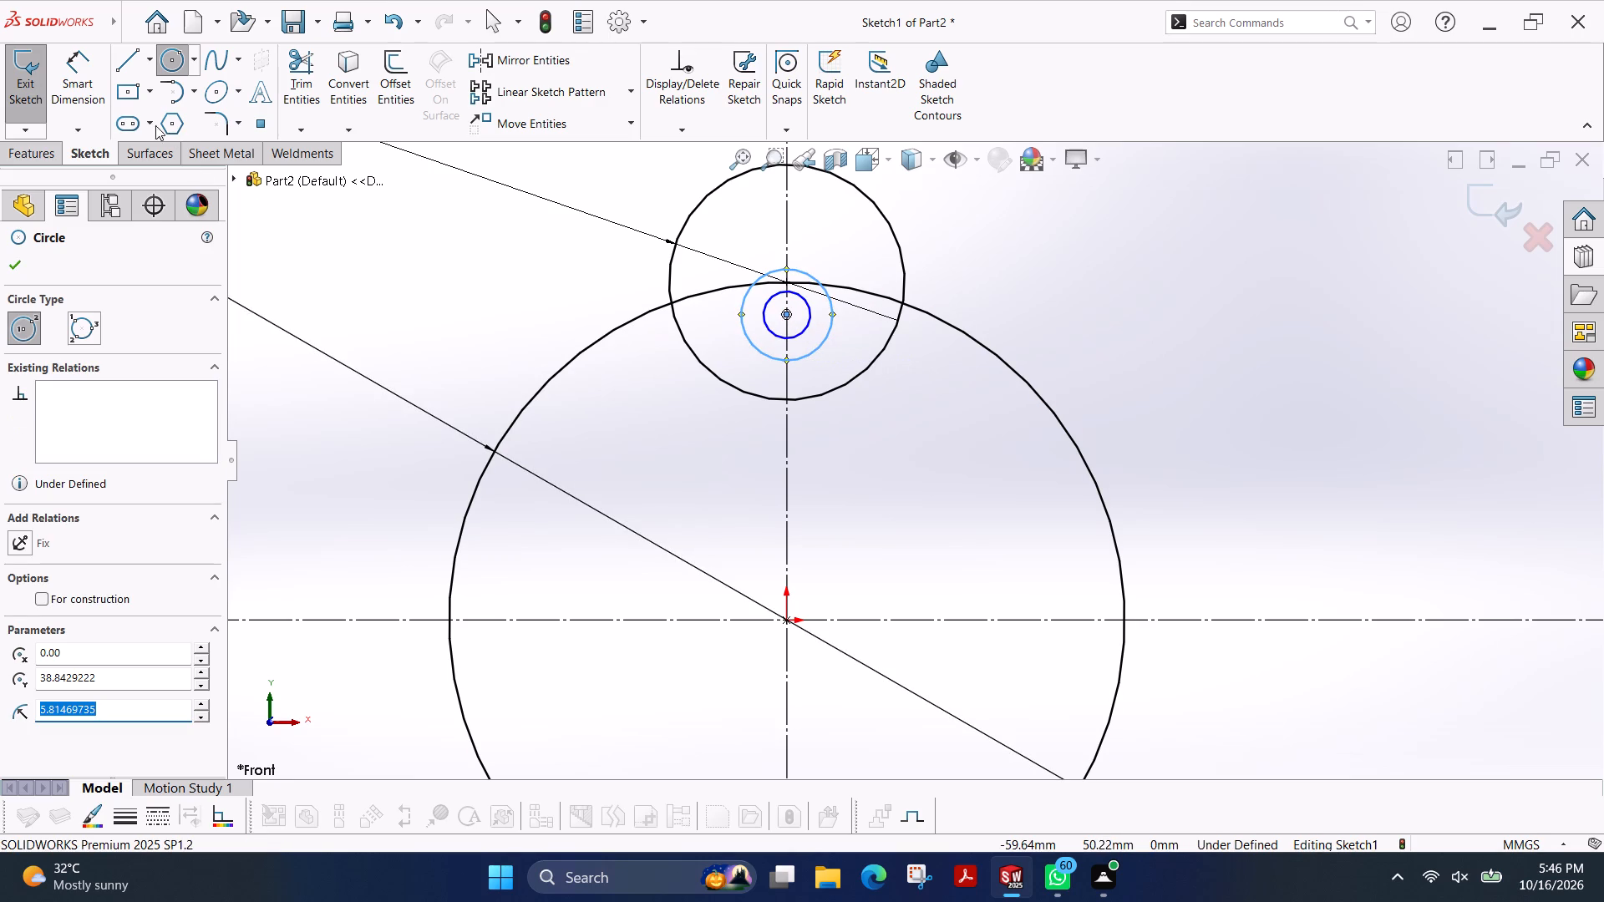
# Dimension the outer of the two small concentric circles with a diameter of 11 mm.
pyautogui.click(96, 101)
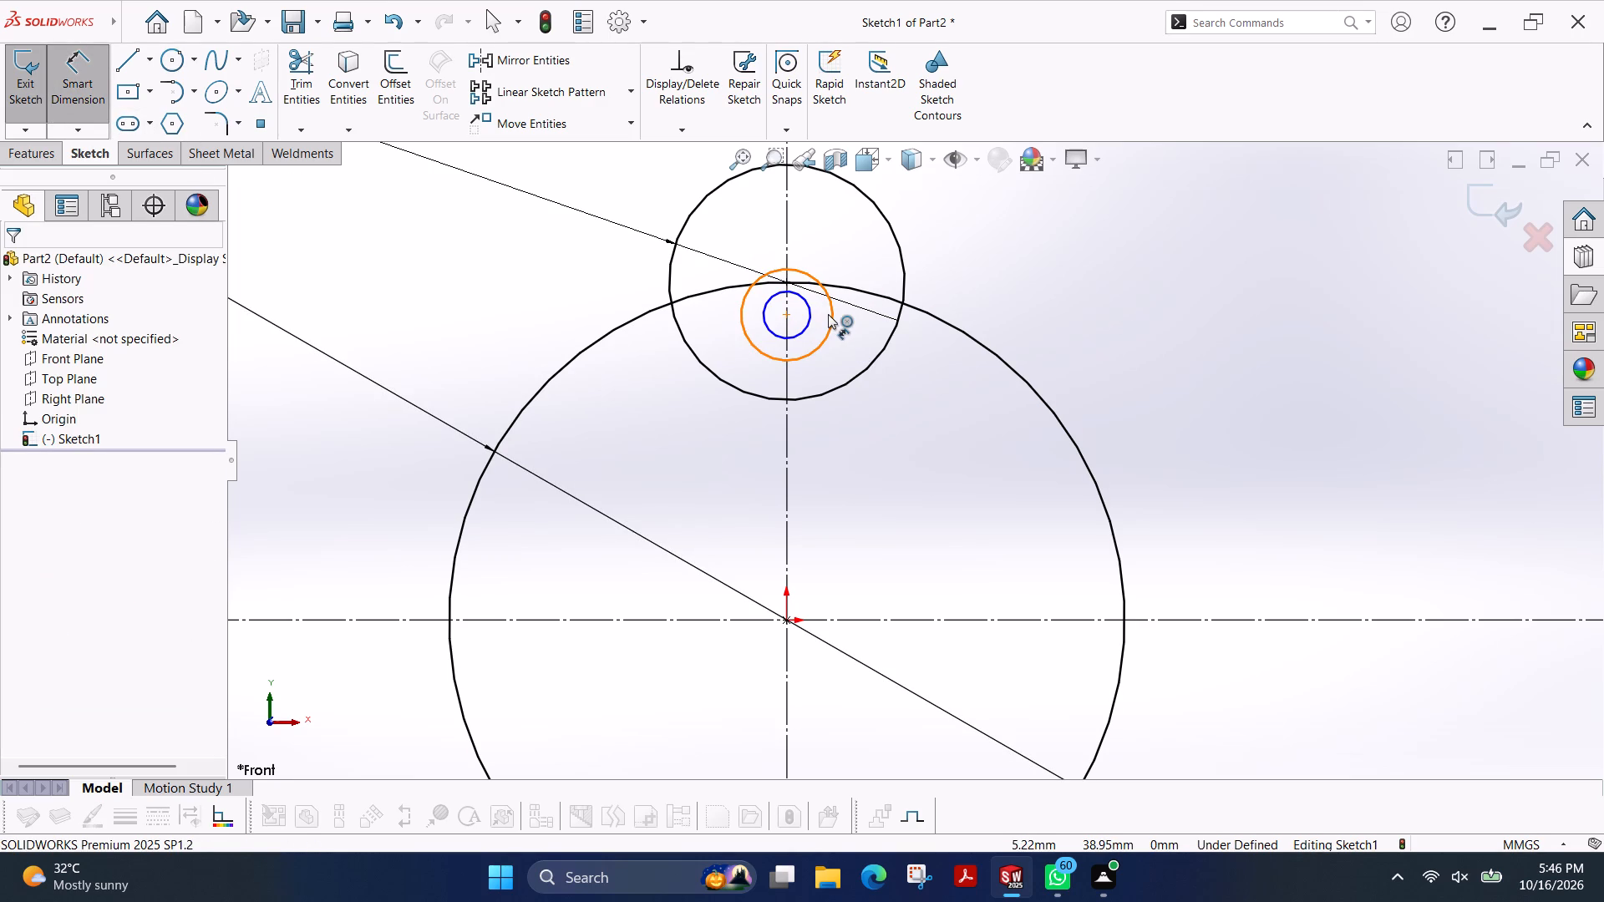
pyautogui.click(833, 316)
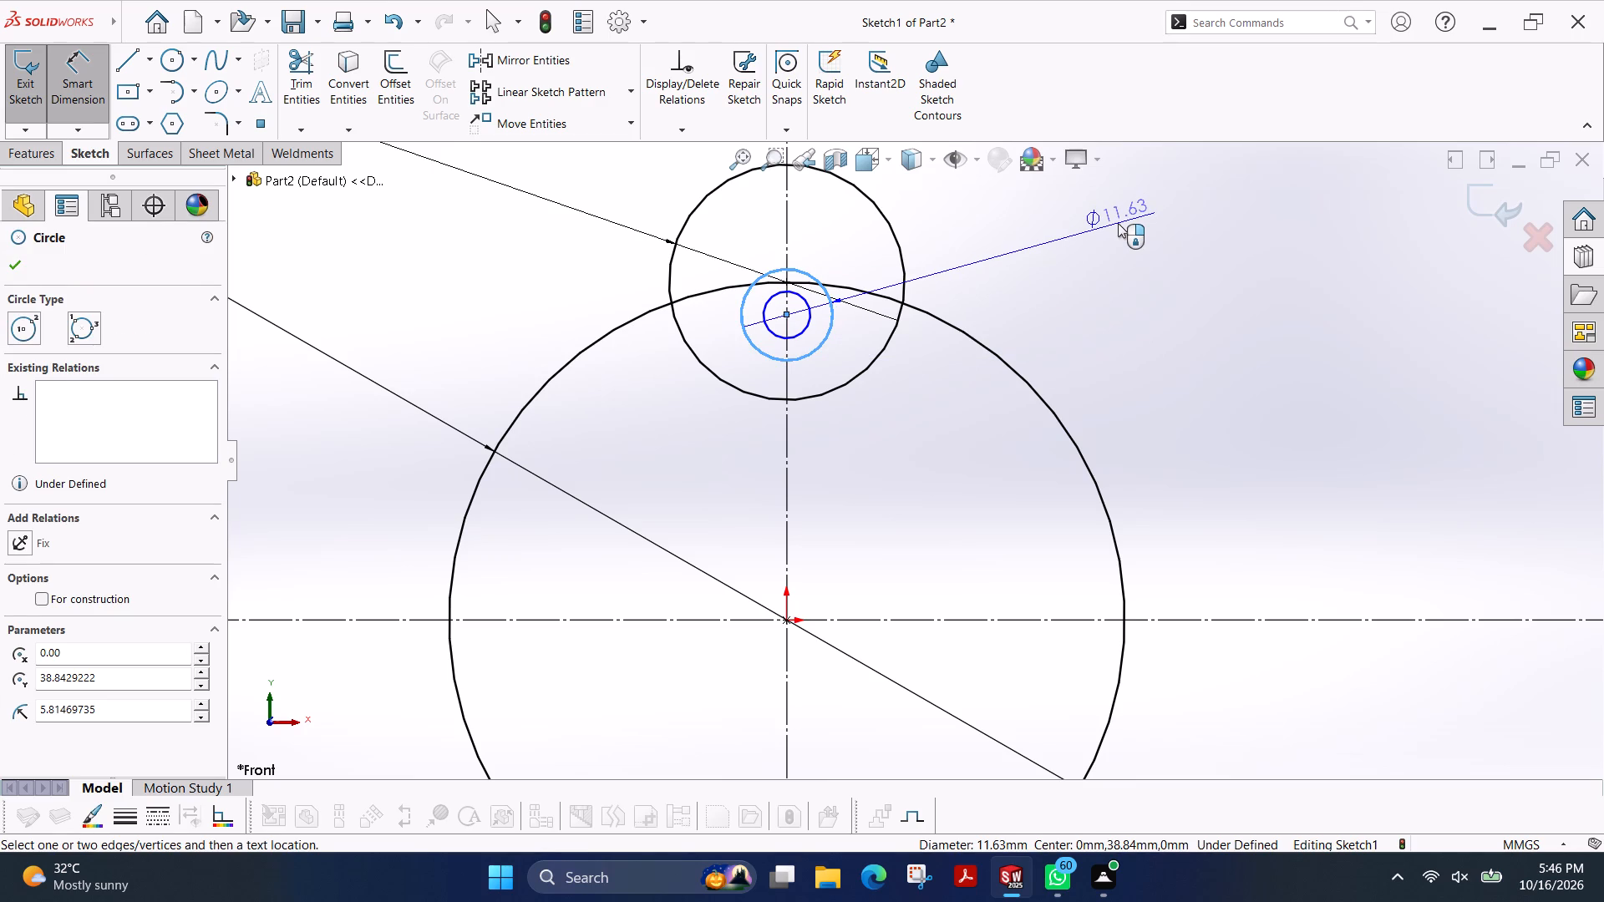
pyautogui.click(1118, 223)
pyautogui.write('11')
pyautogui.press('Return')
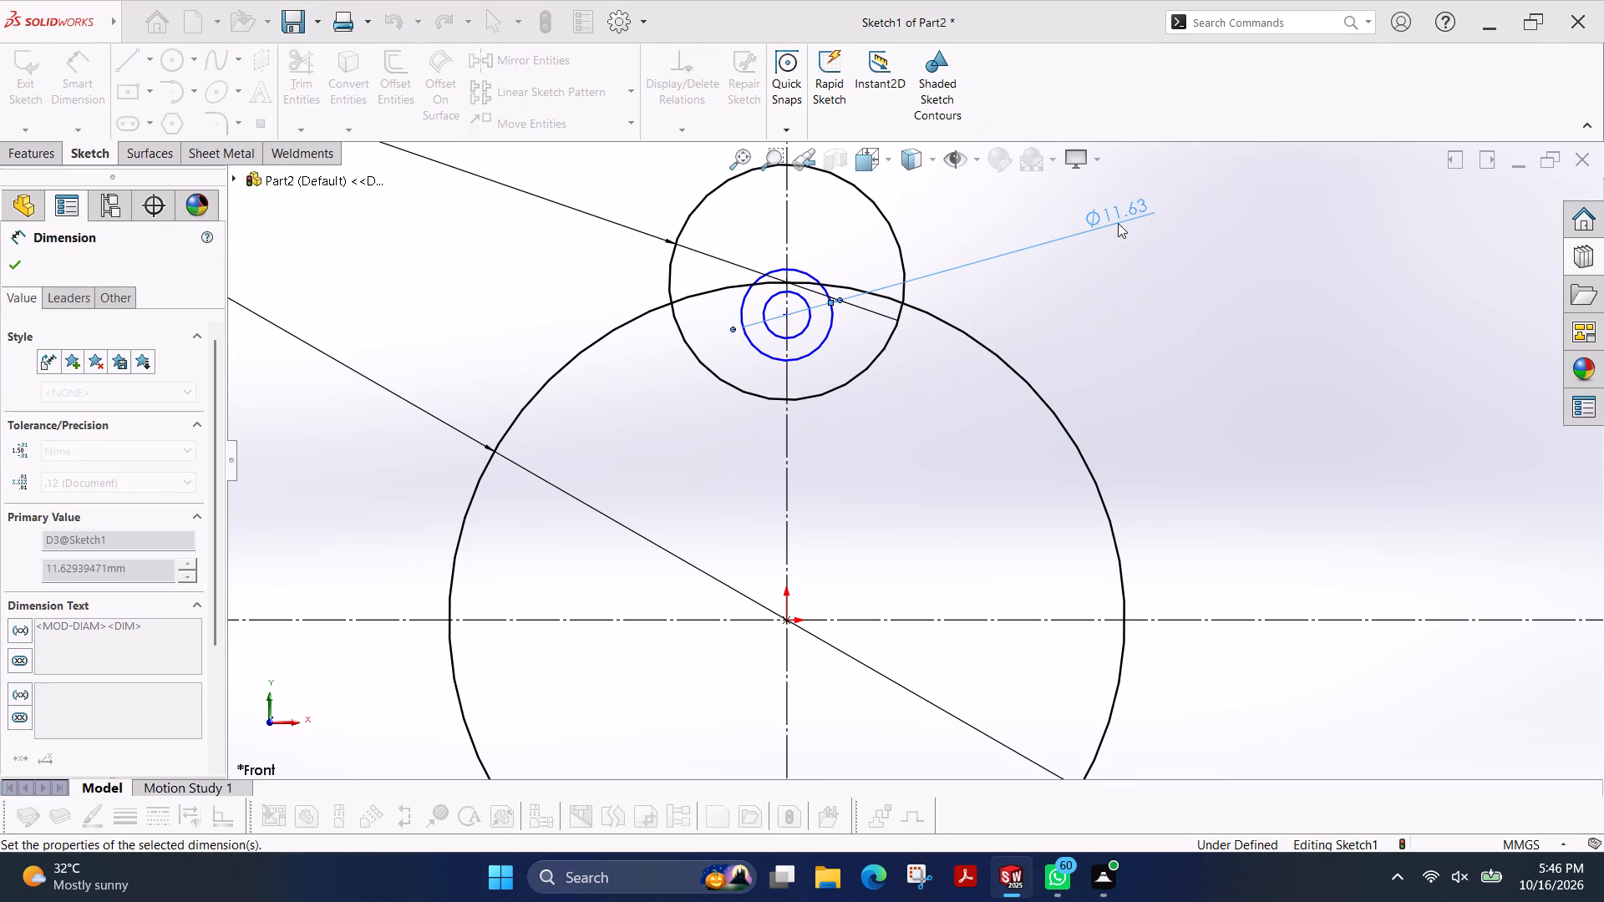
# Dimension the inner of the two small concentric circles with a diameter of 6 mm.
pyautogui.click(807, 317)
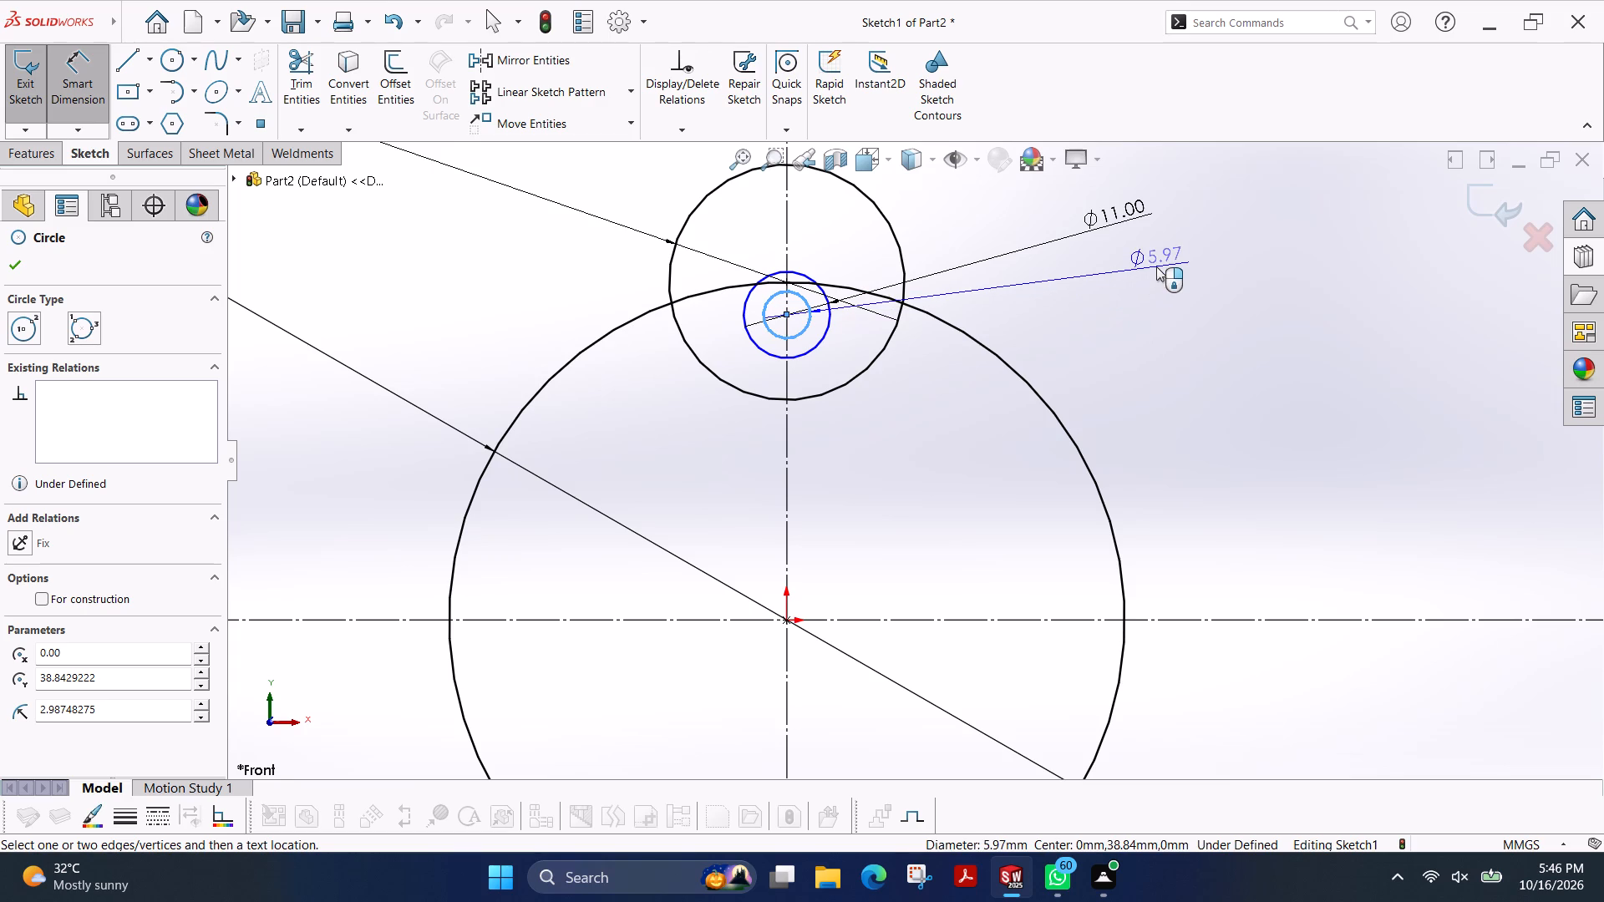
pyautogui.click(1156, 266)
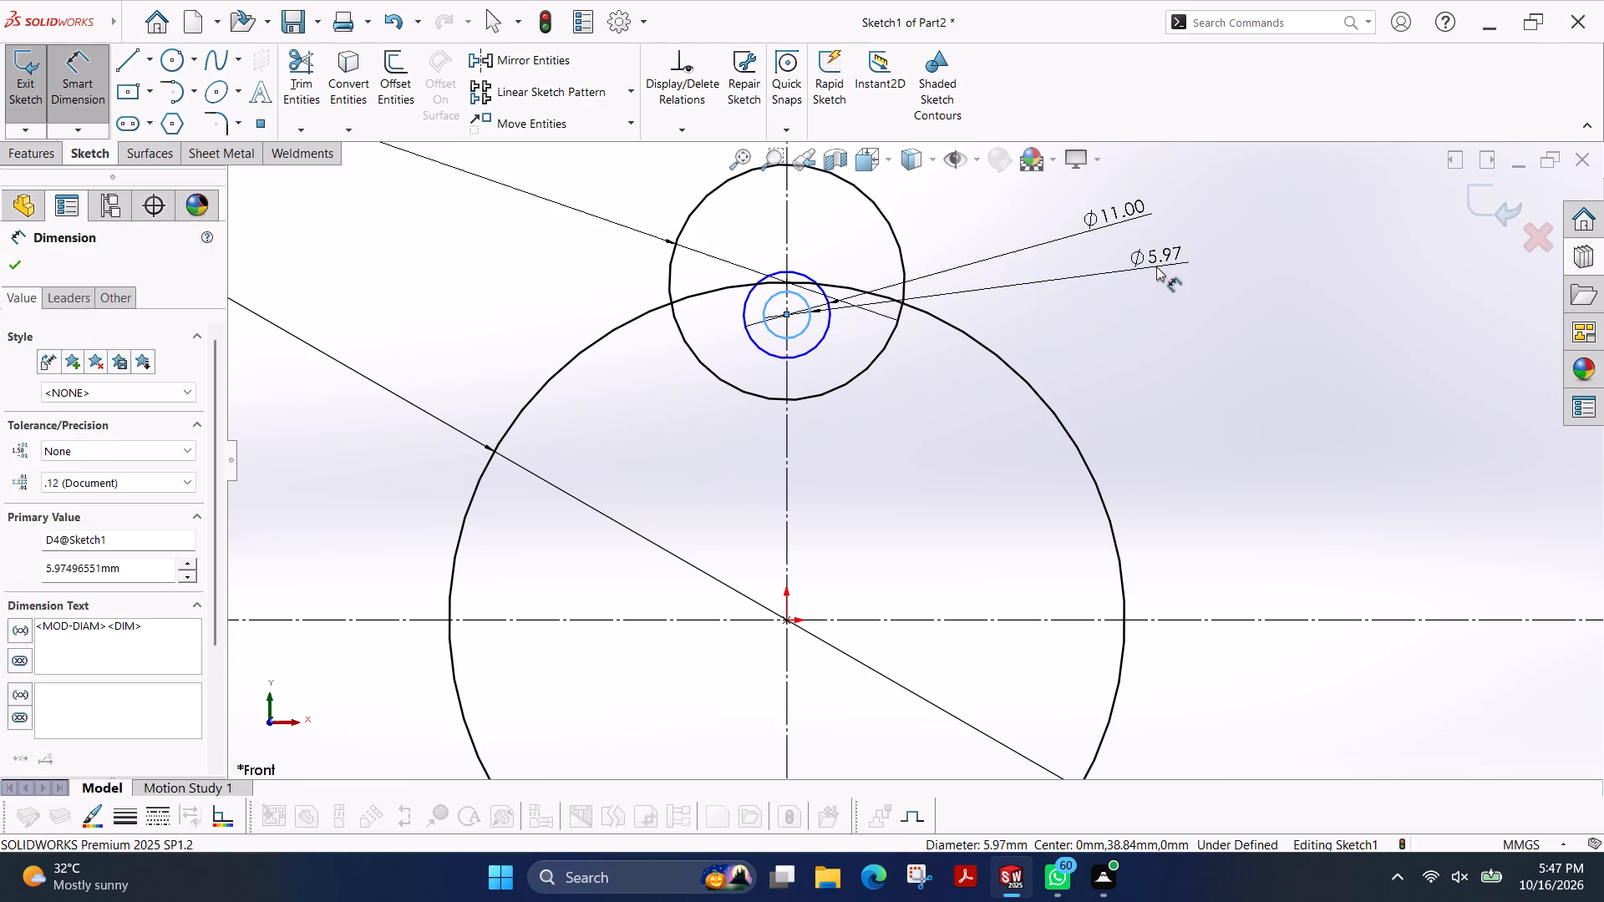
pyautogui.press('6')
pyautogui.press('Return')
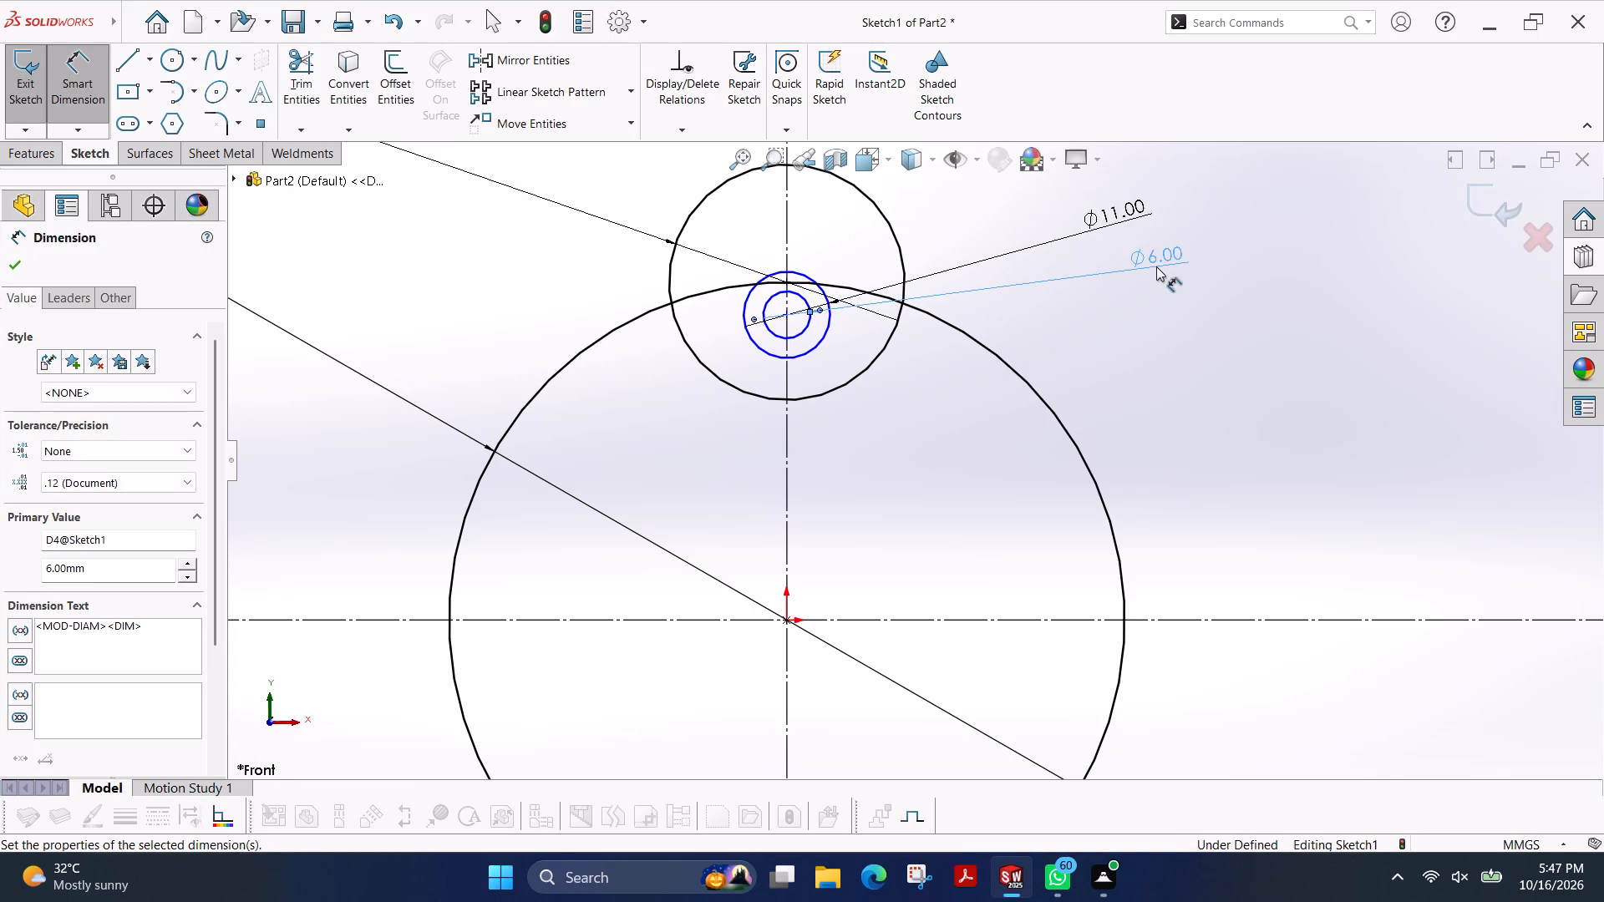
# Trim away all segments of the 86 mm circle that lie inside the 30 mm circle.
pyautogui.scroll(2, 1138, 267)
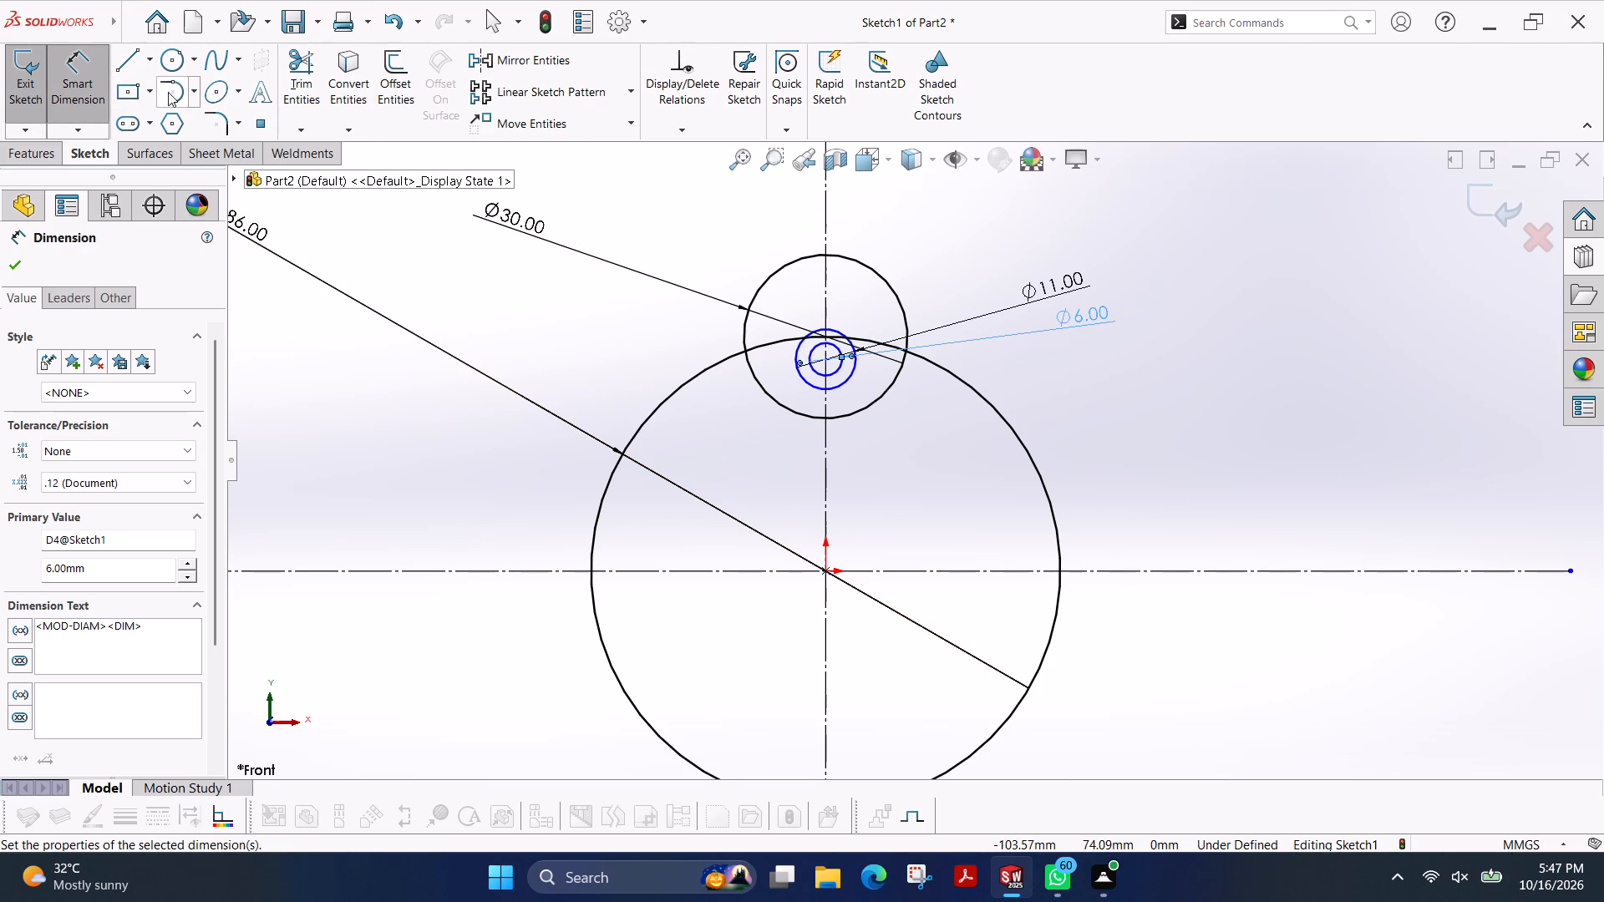
pyautogui.click(307, 67)
pyautogui.scroll(-1, 861, 261)
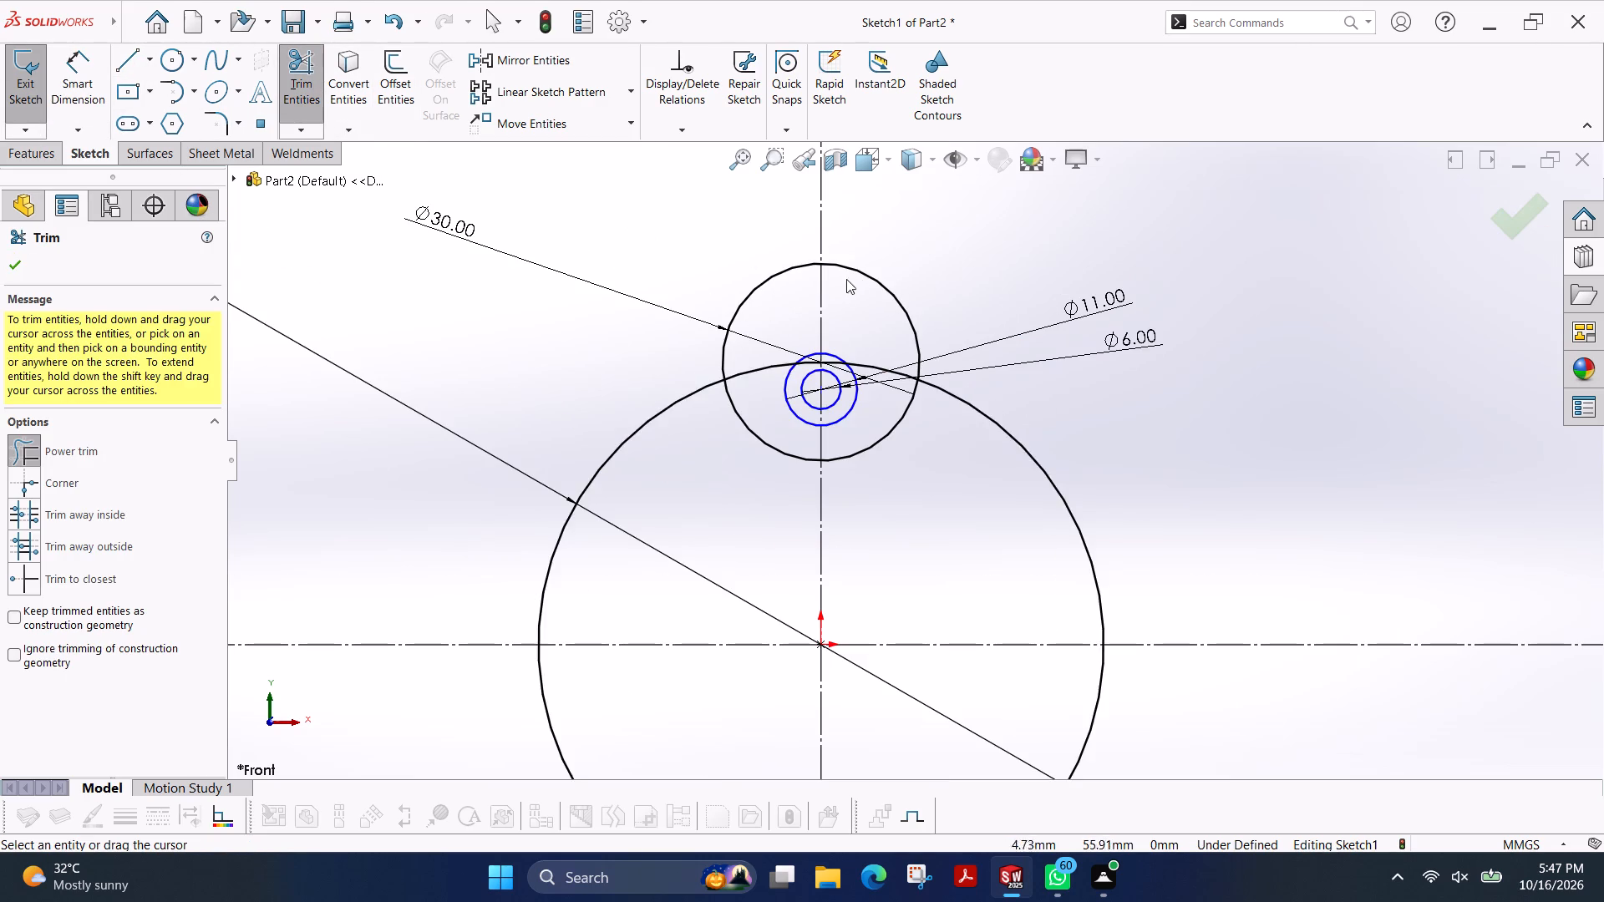
pyautogui.moveTo(757, 359); pyautogui.dragTo(755, 381)
pyautogui.moveTo(876, 342); pyautogui.dragTo(879, 376)
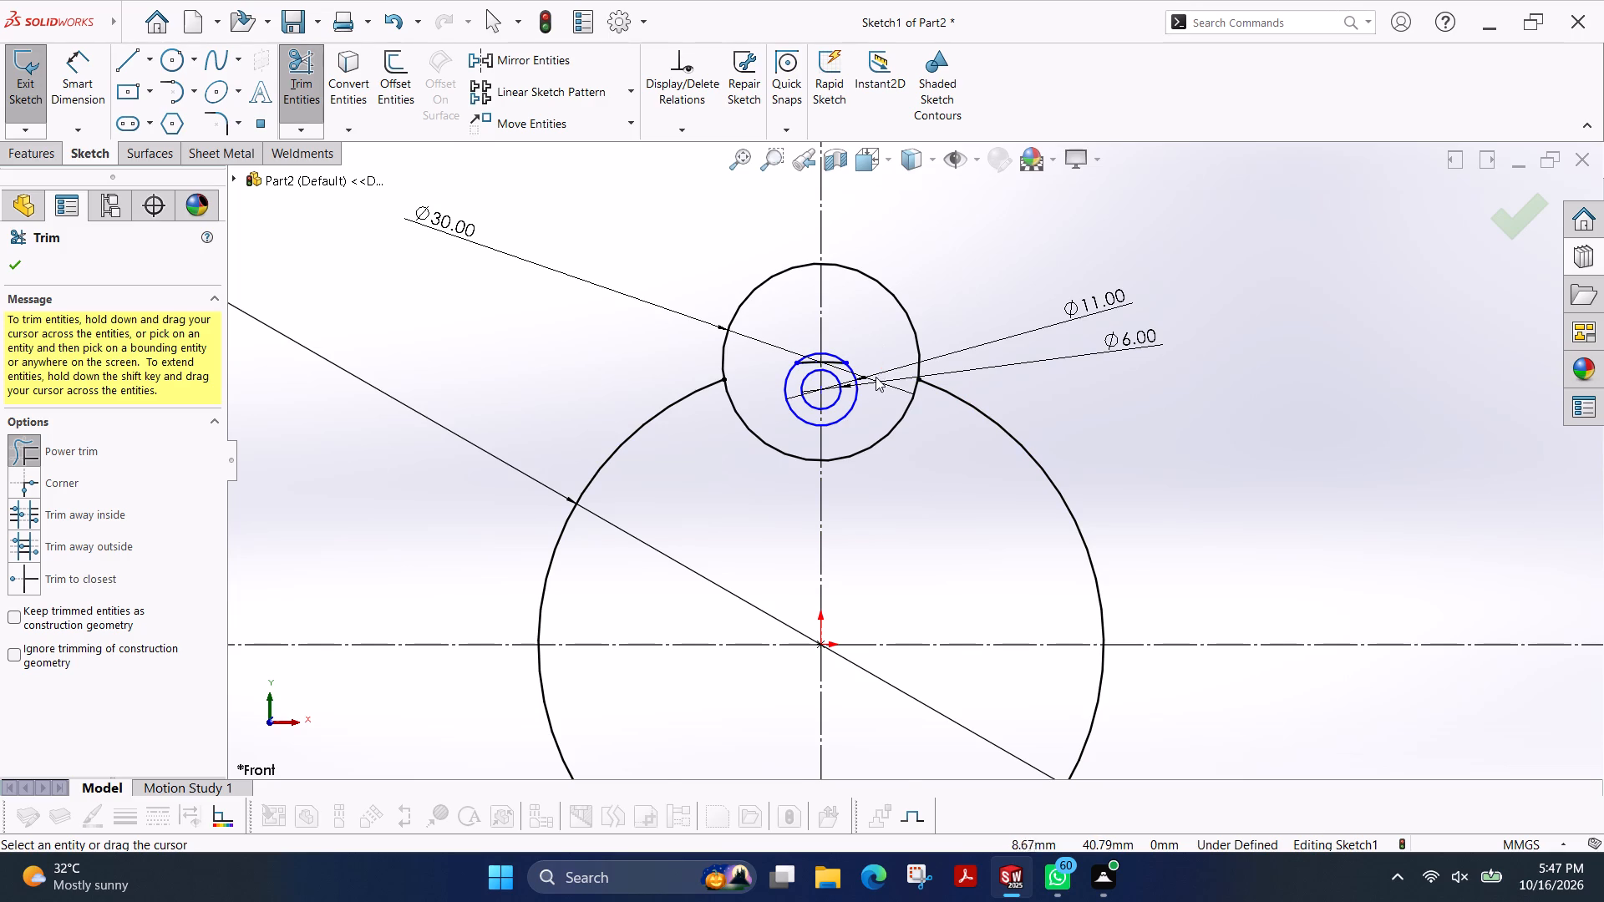
pyautogui.scroll(2, 874, 377)
pyautogui.scroll(-11, 842, 391)
pyautogui.moveTo(946, 472); pyautogui.dragTo(932, 518)
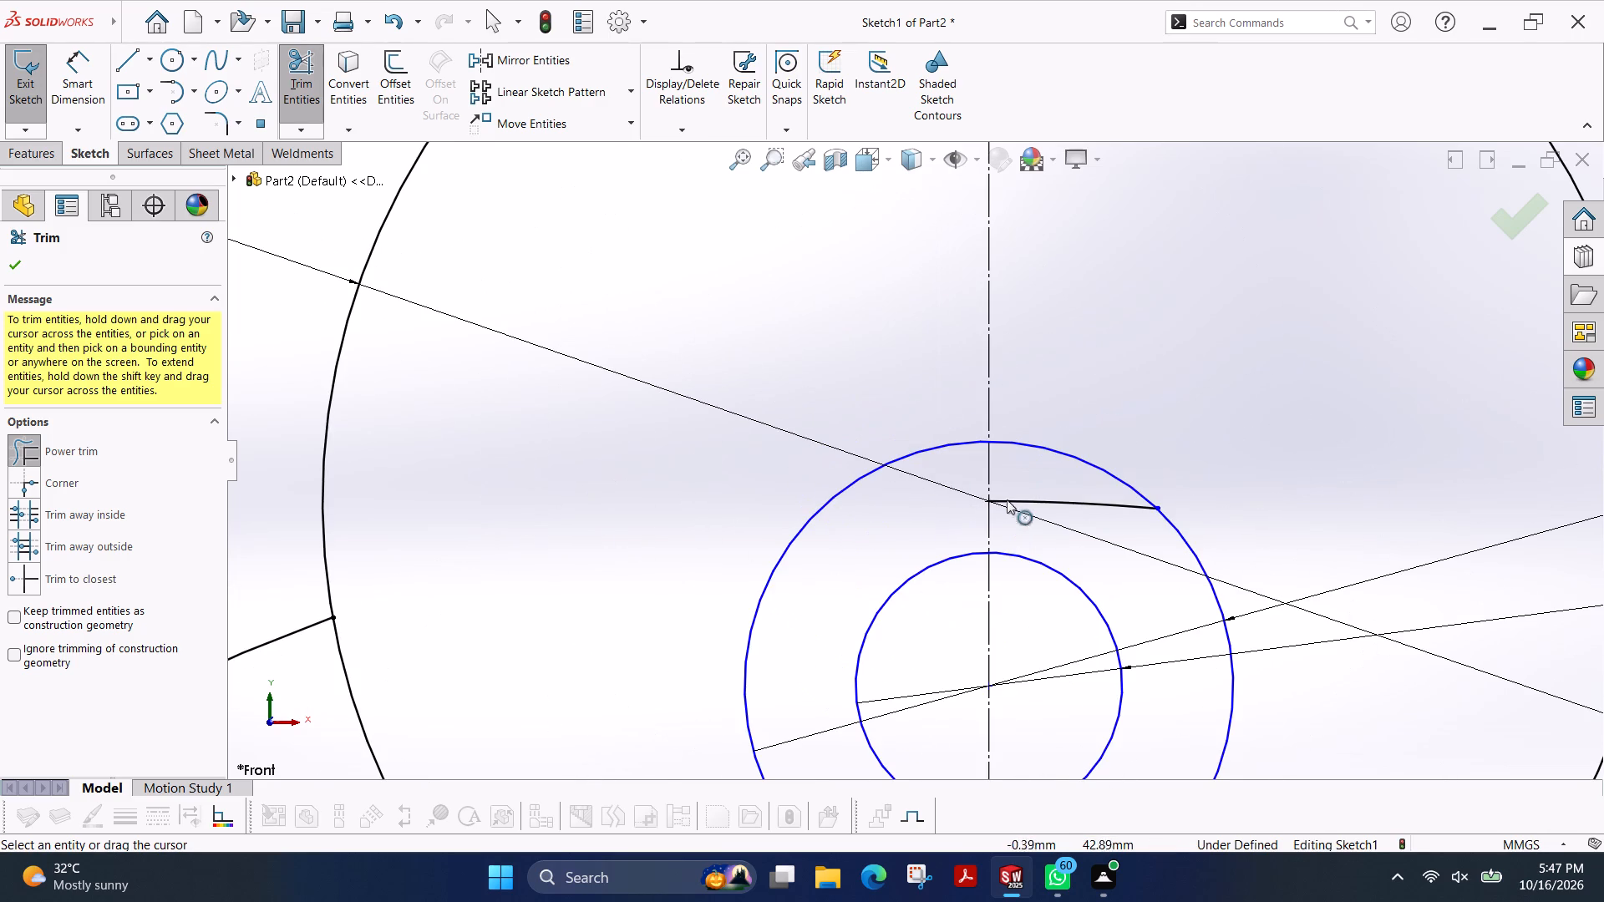
pyautogui.moveTo(1041, 485); pyautogui.dragTo(1067, 516)
pyautogui.scroll(5, 1067, 516)
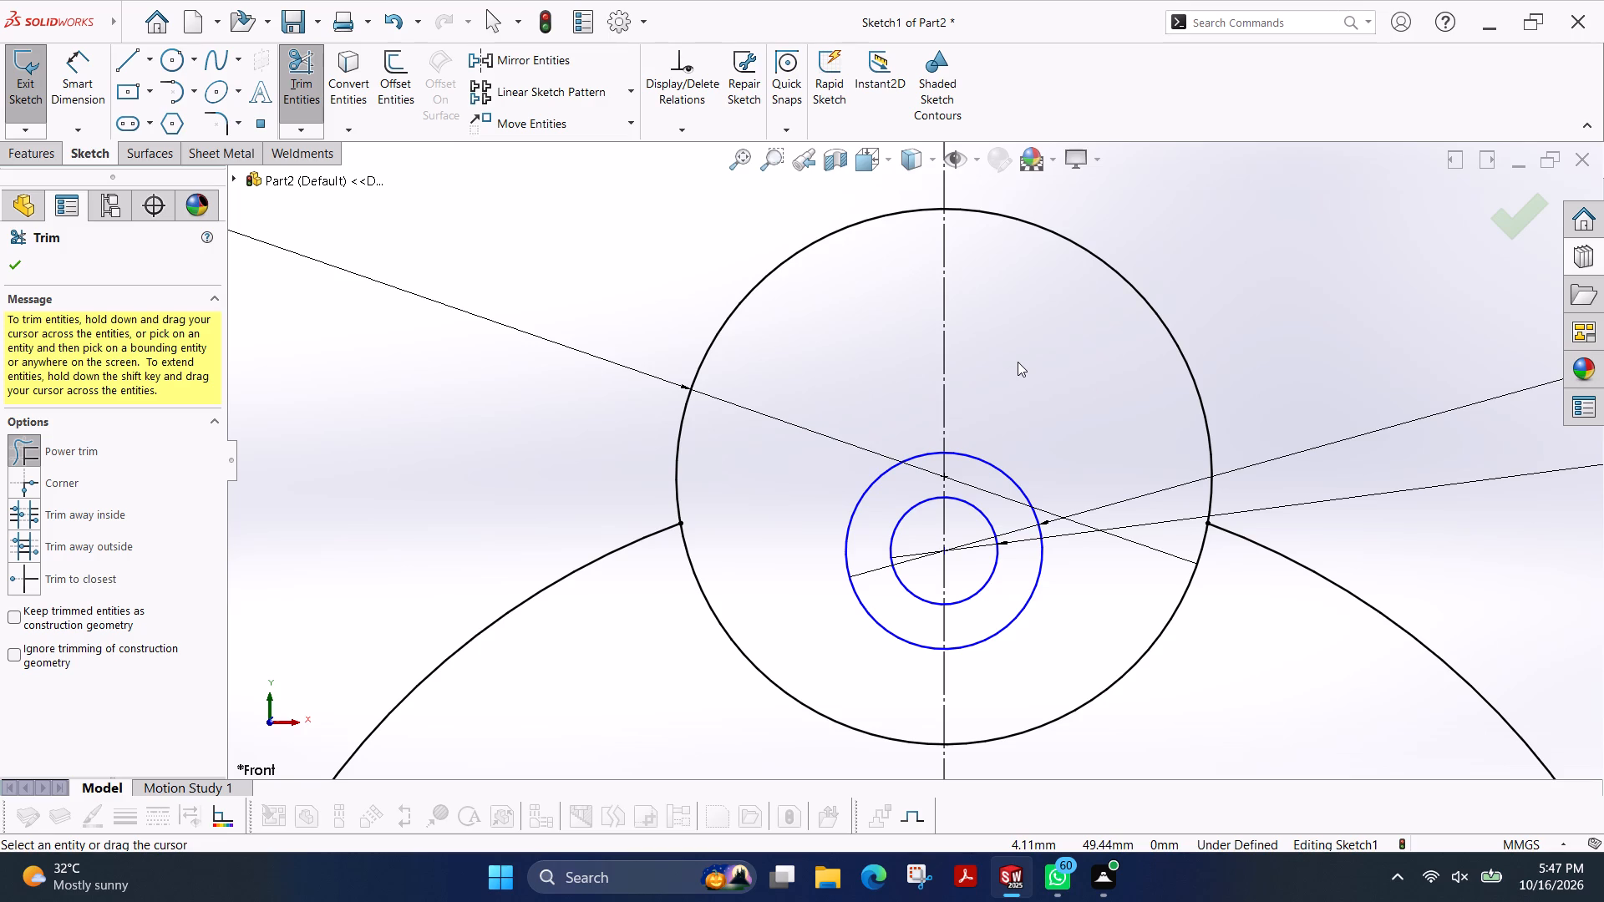
pyautogui.scroll(6, 1023, 424)
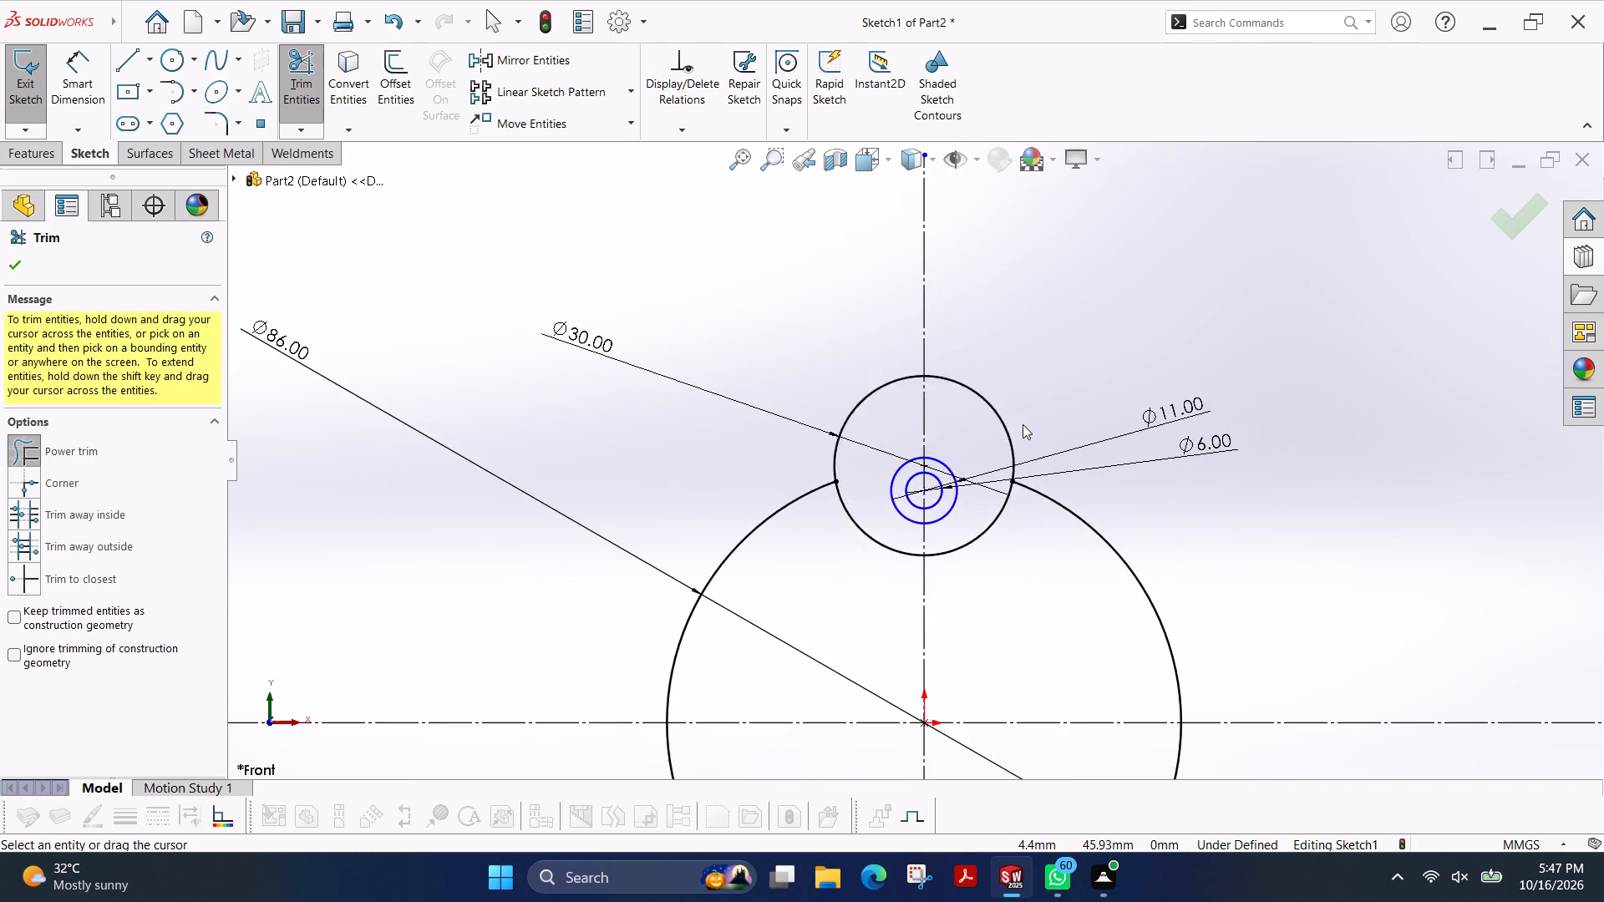
pyautogui.scroll(2, 1013, 576)
pyautogui.scroll(-4, 933, 504)
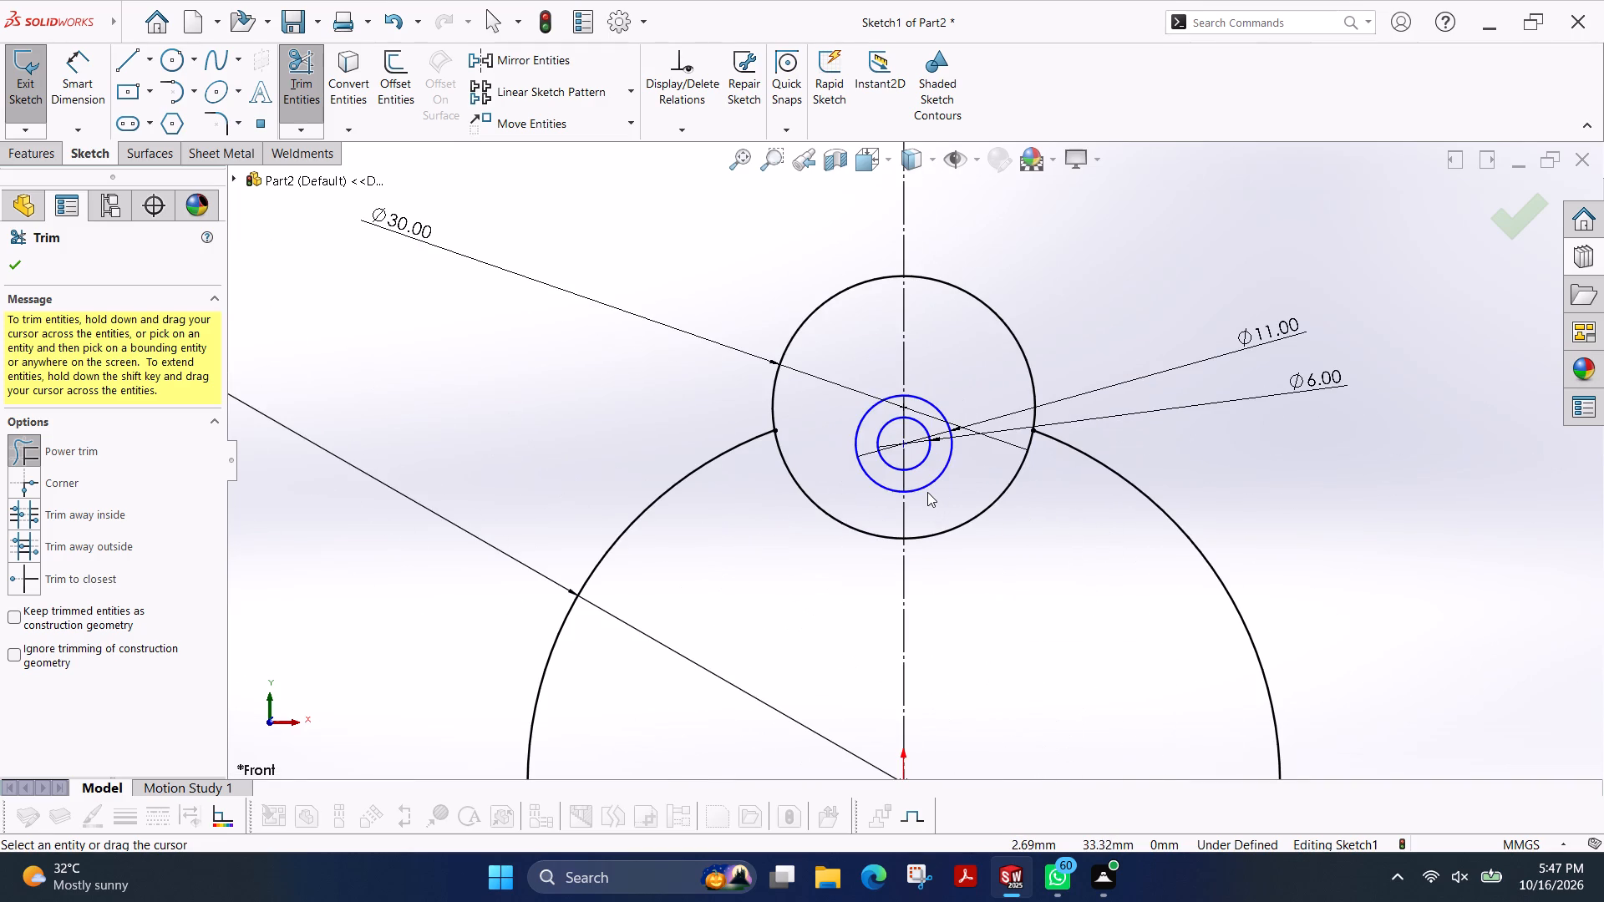
pyautogui.click(15, 262)
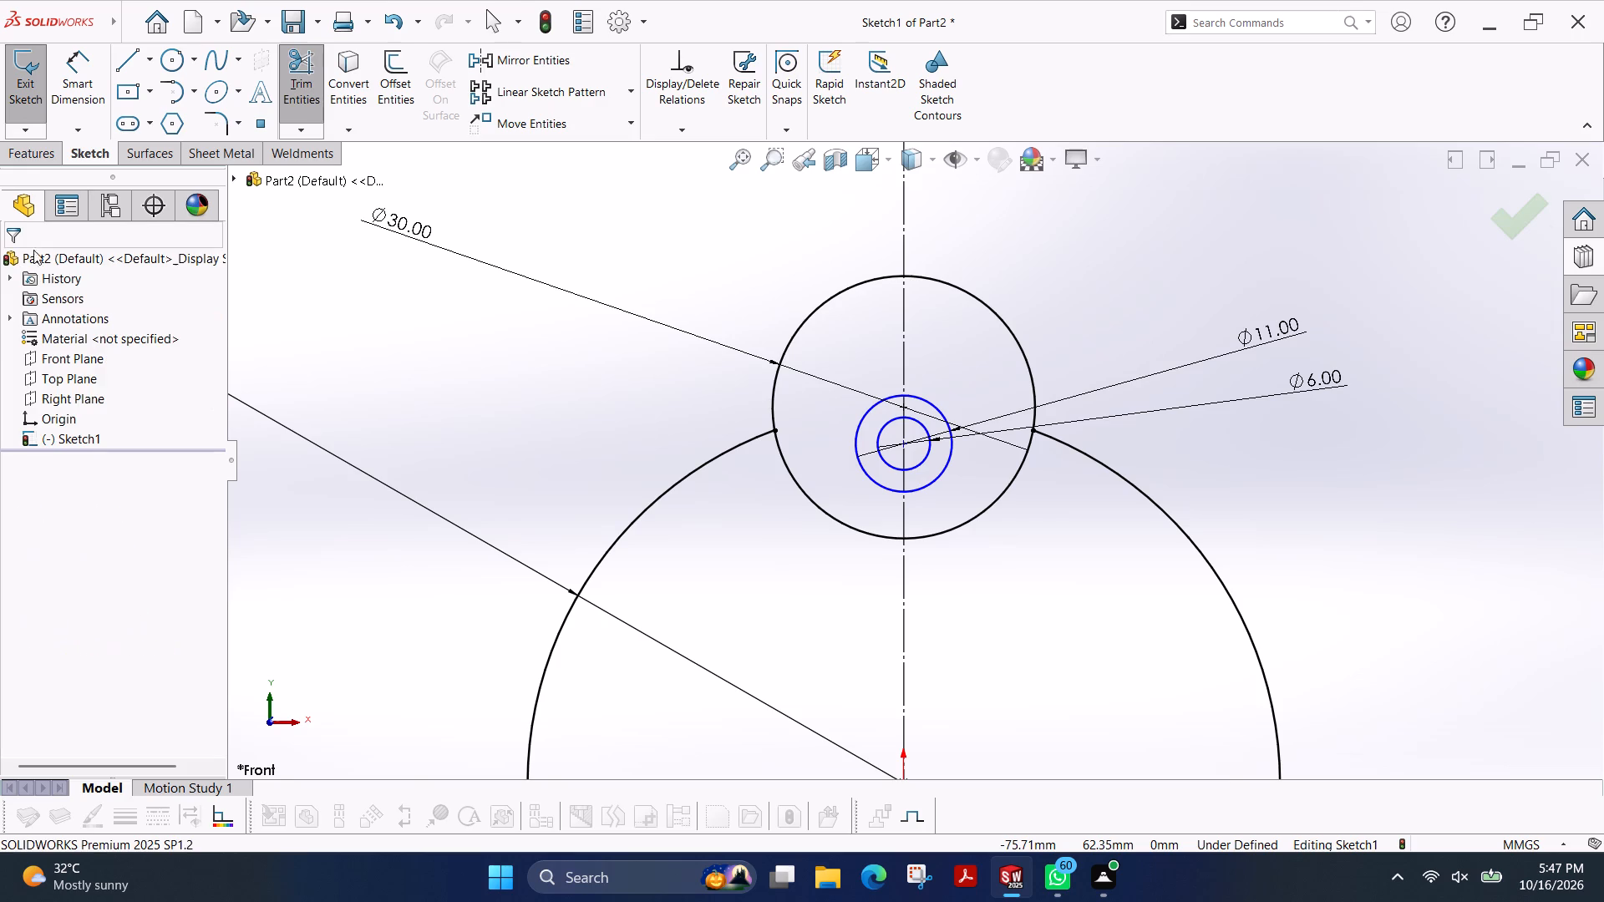
# Dimension the centre of the 6 mm and 11 mm circles at 43 mm above the horizontal centreline.
pyautogui.click(72, 99)
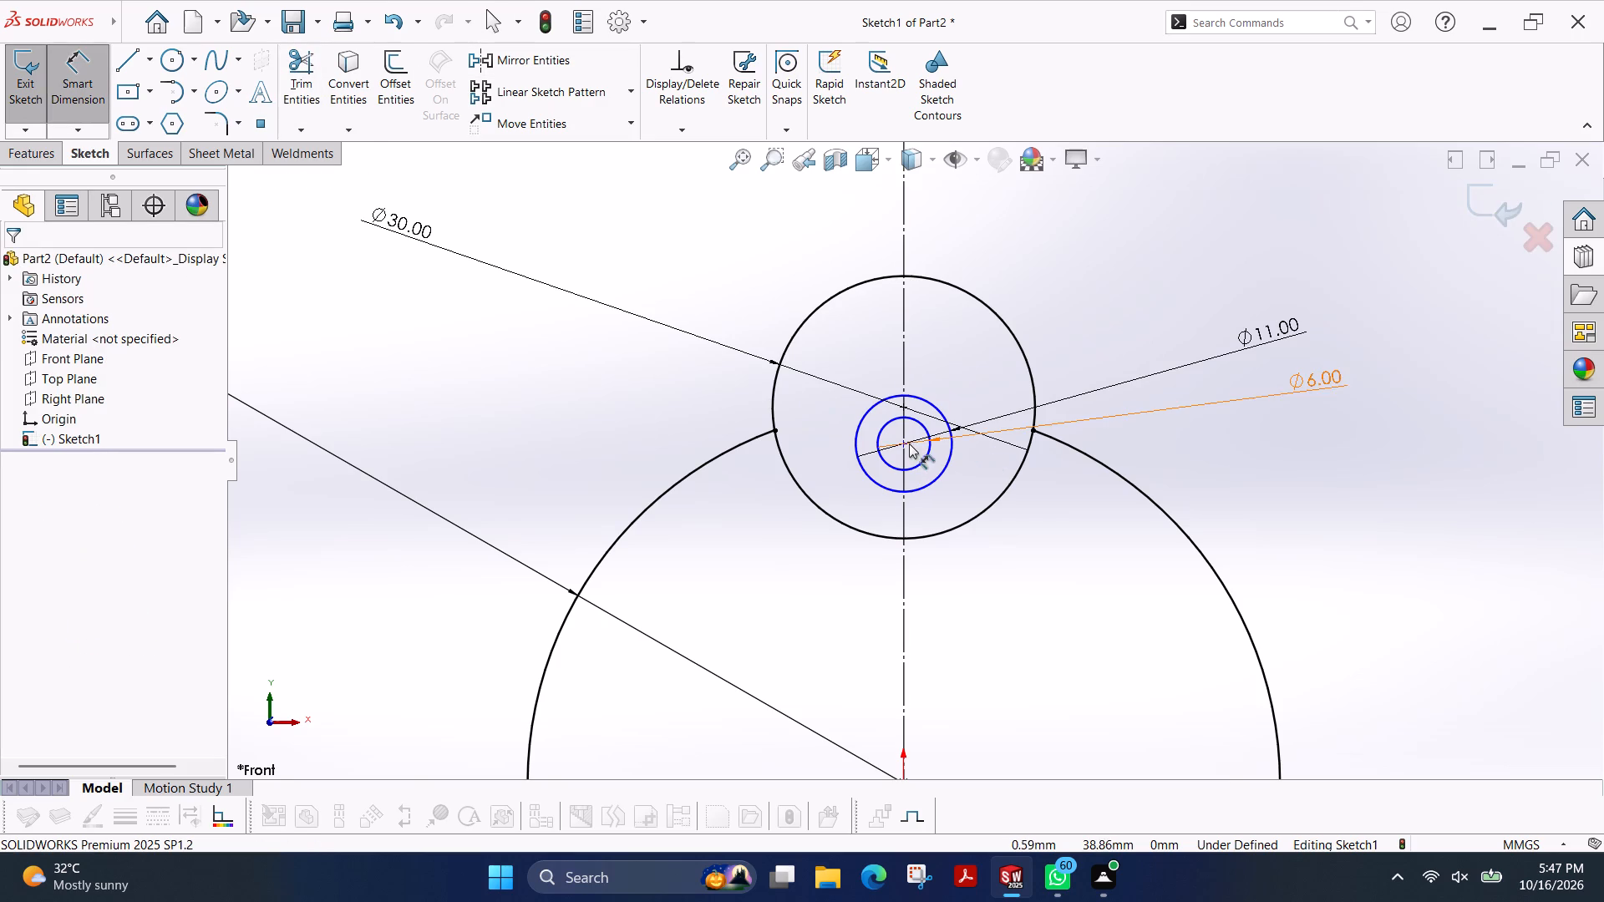
pyautogui.click(902, 443)
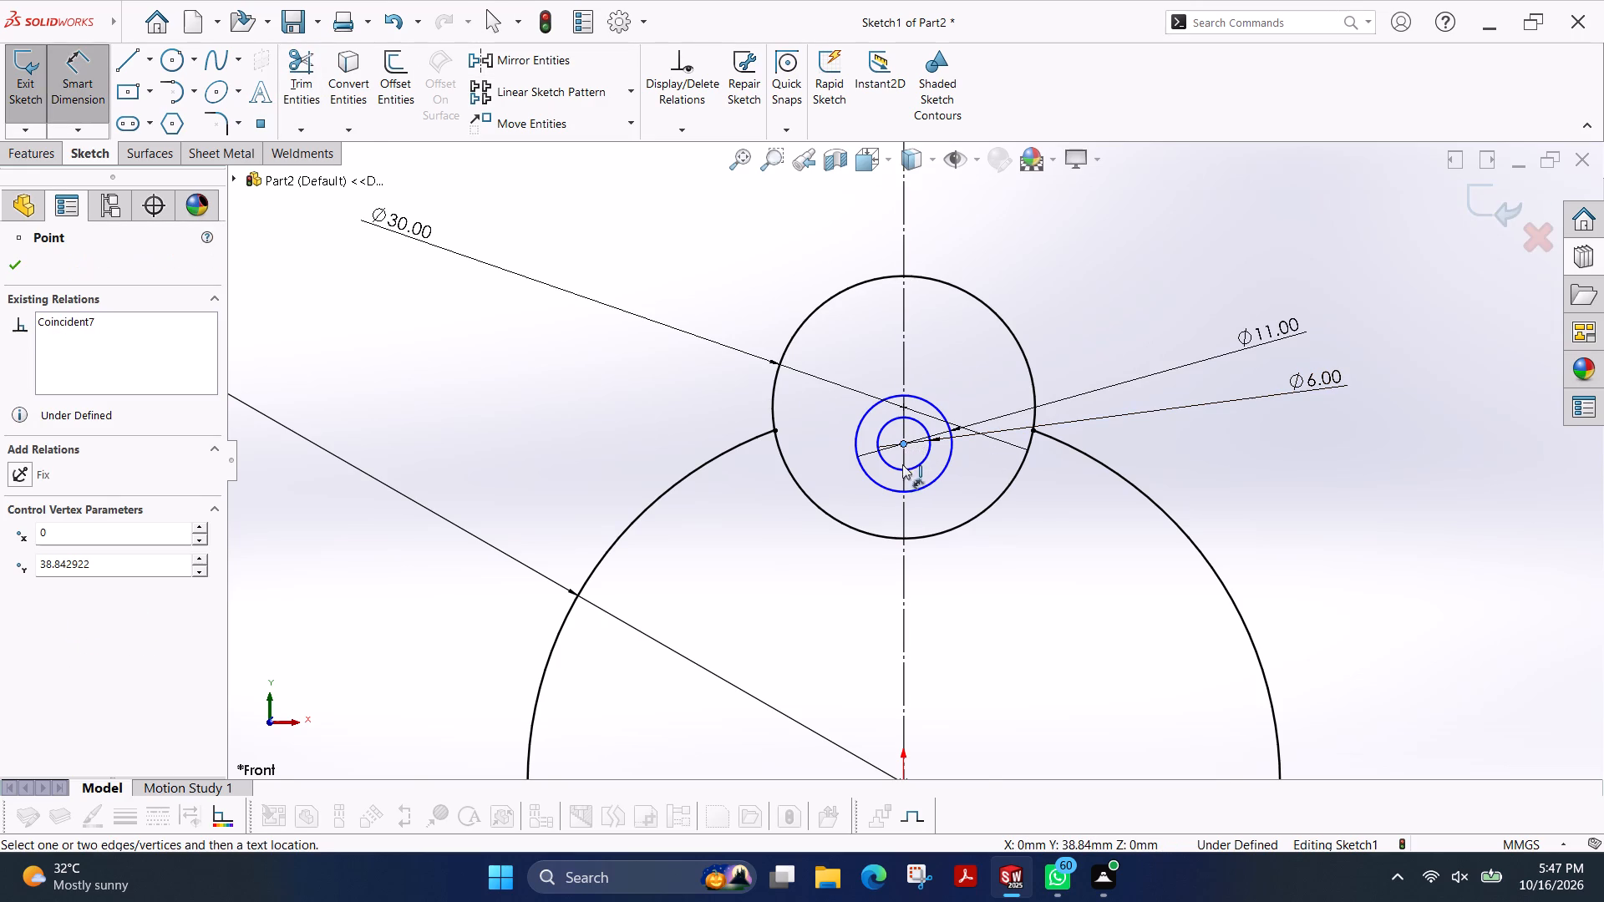
pyautogui.scroll(2, 892, 568)
pyautogui.click(830, 683)
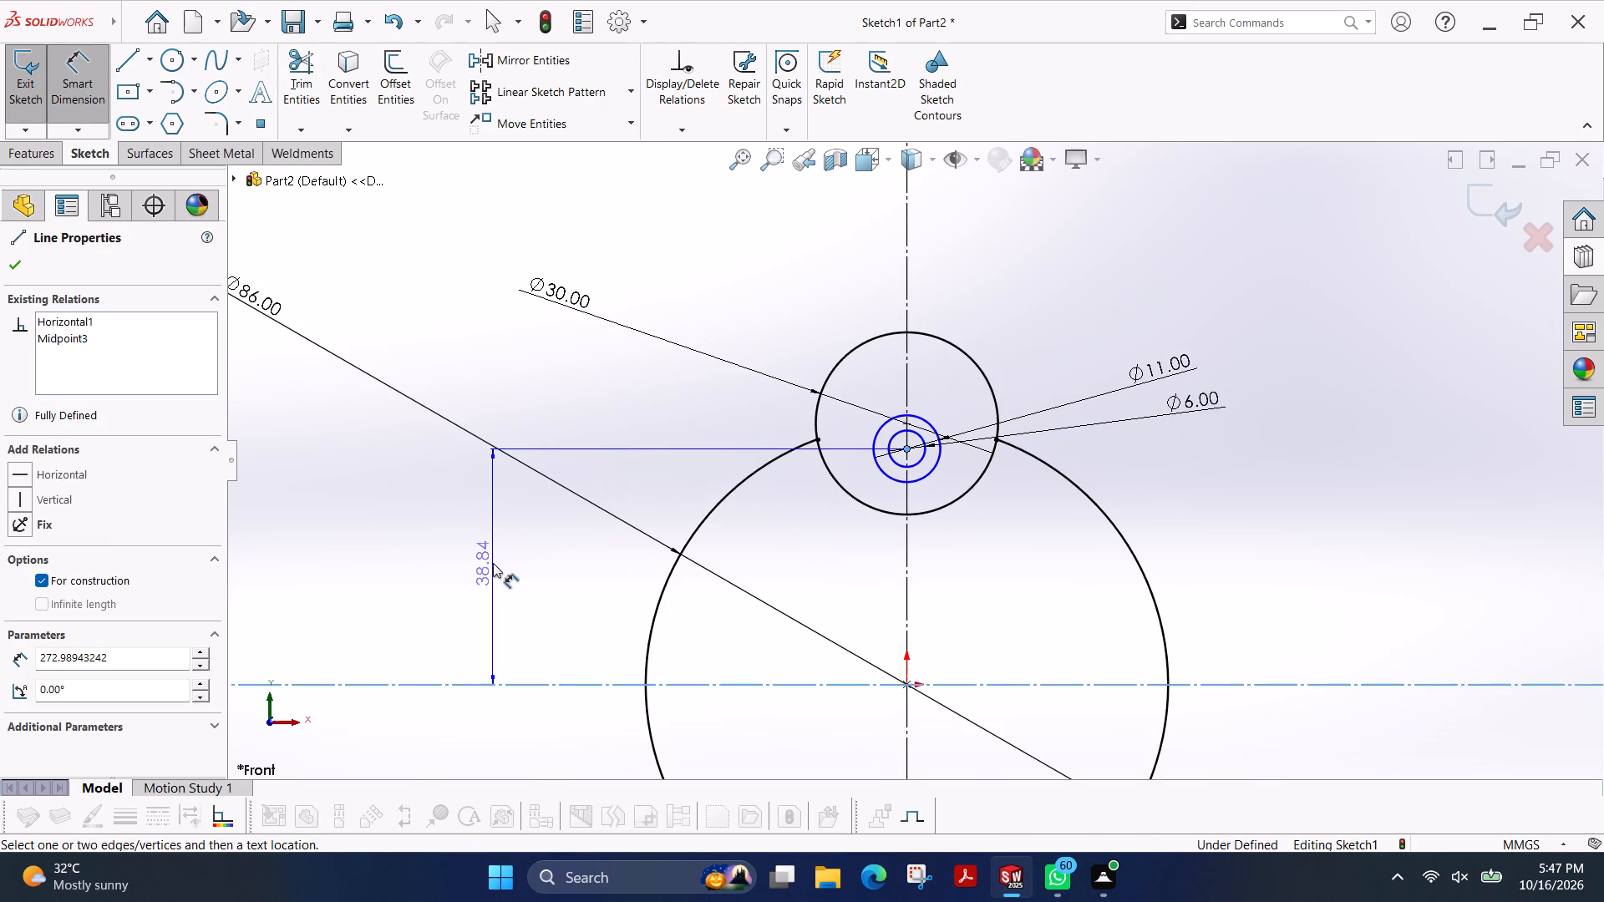
pyautogui.click(494, 563)
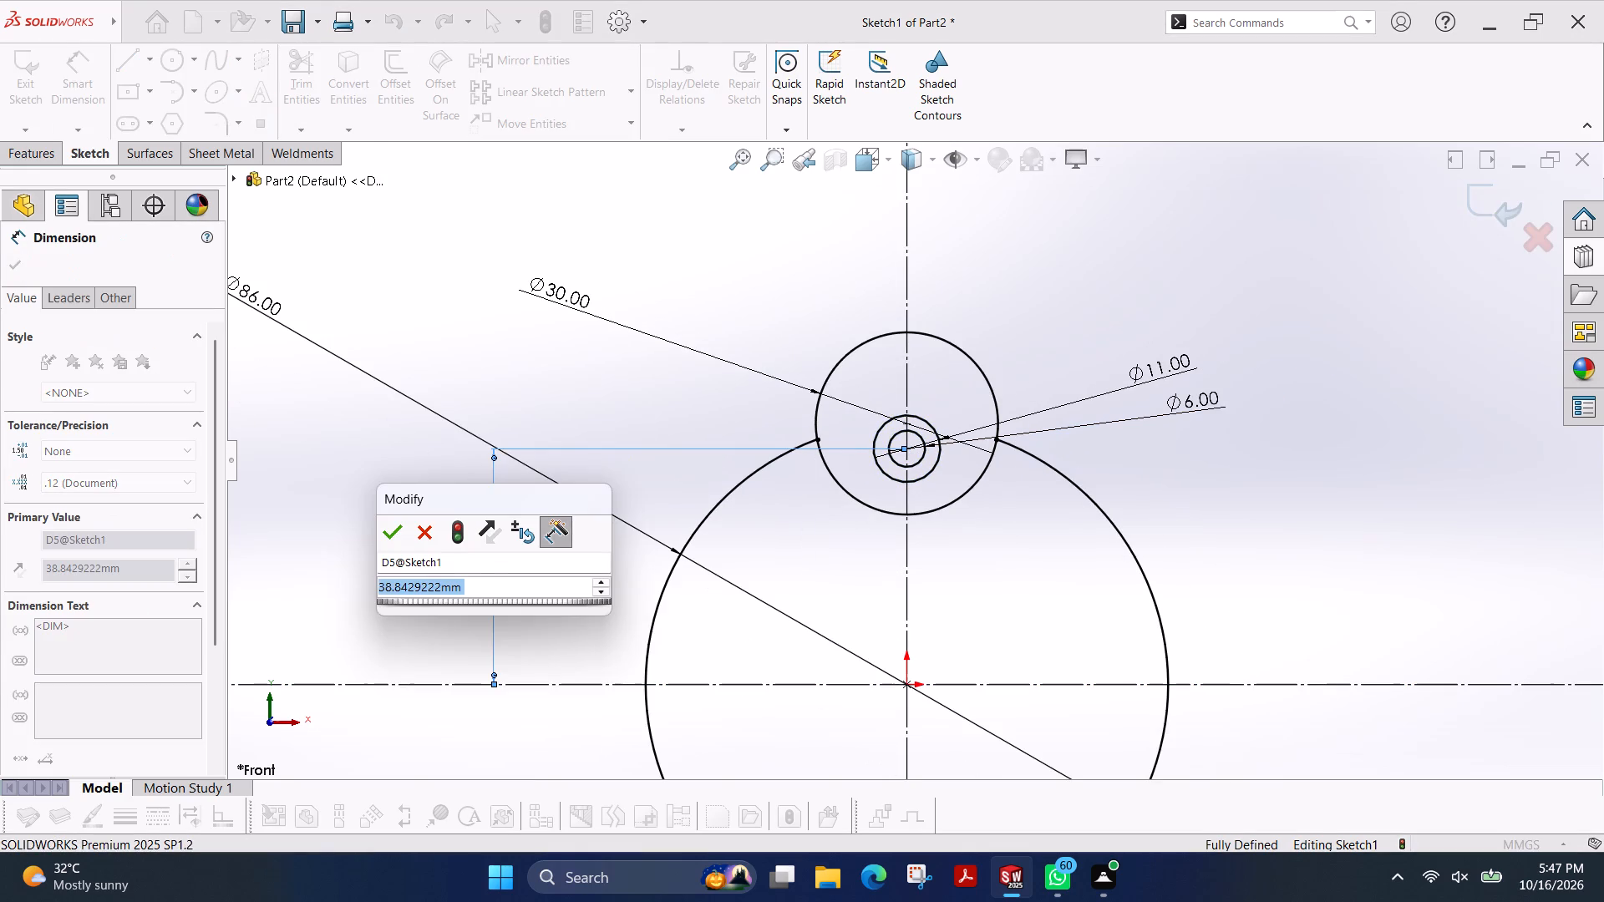
pyautogui.write('43')
pyautogui.press('Return')
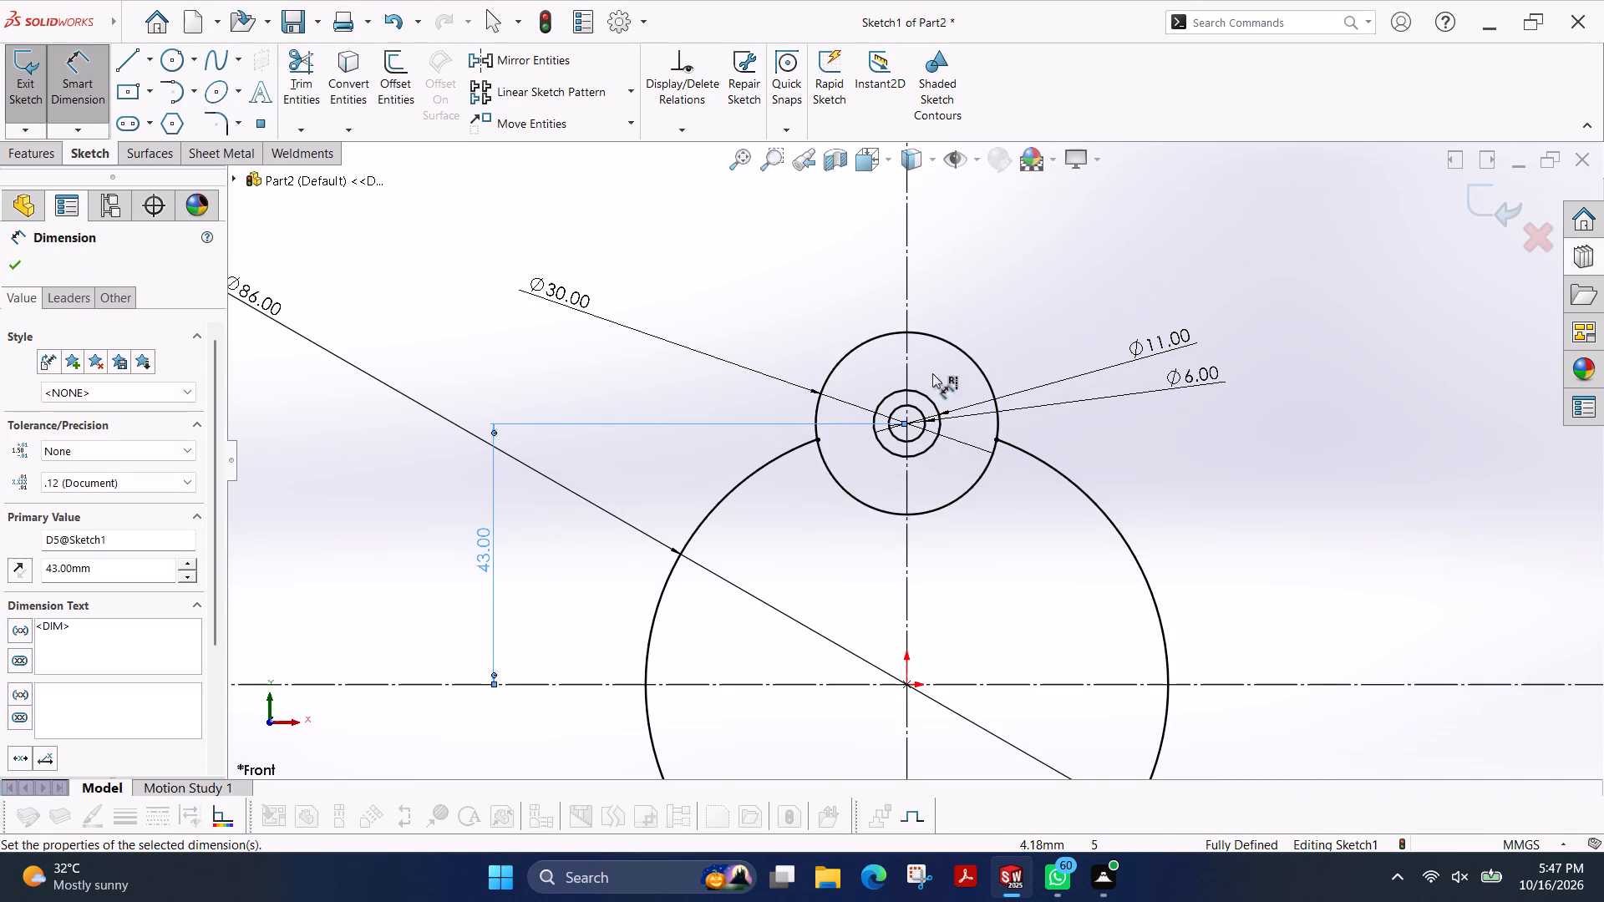
pyautogui.scroll(-7, 925, 394)
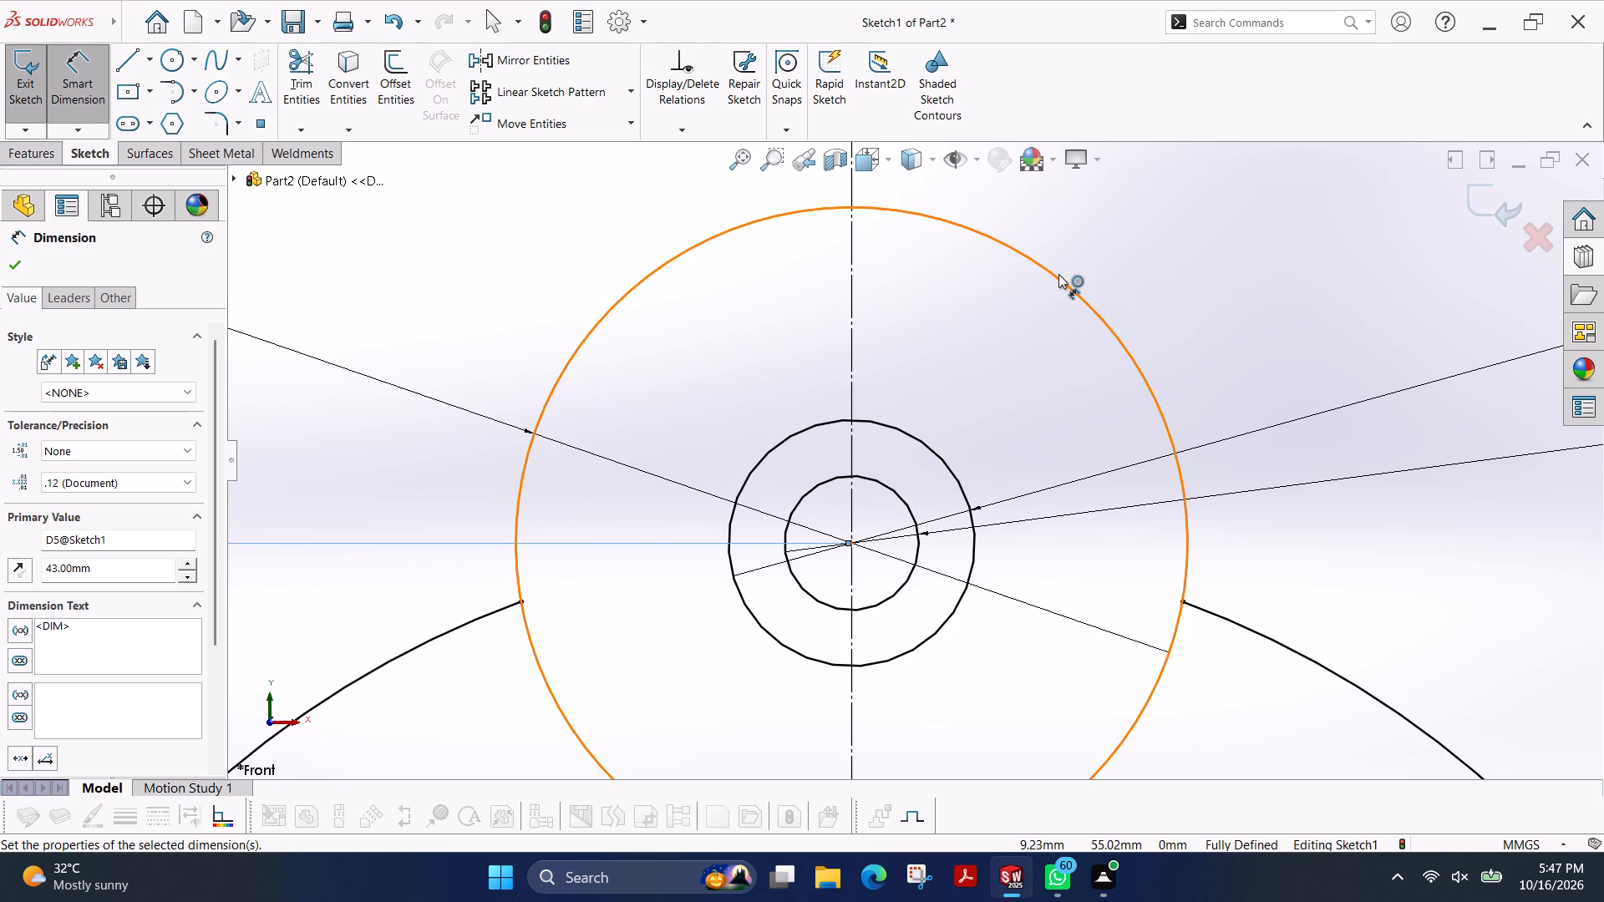
pyautogui.scroll(8, 888, 432)
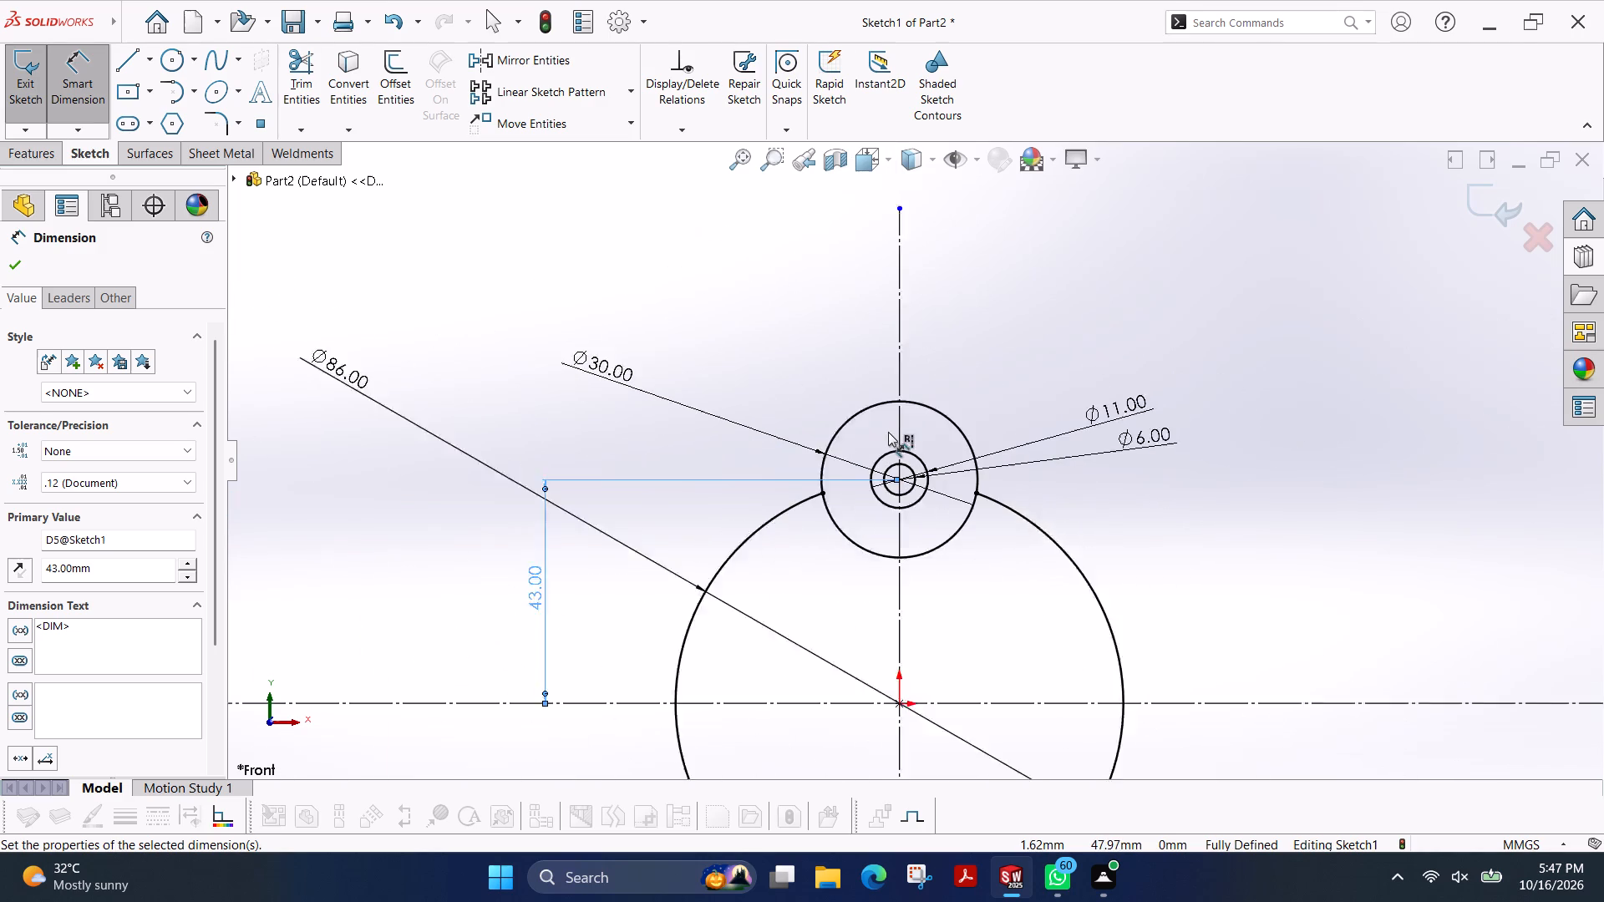
pyautogui.scroll(1, 888, 432)
pyautogui.click(13, 270)
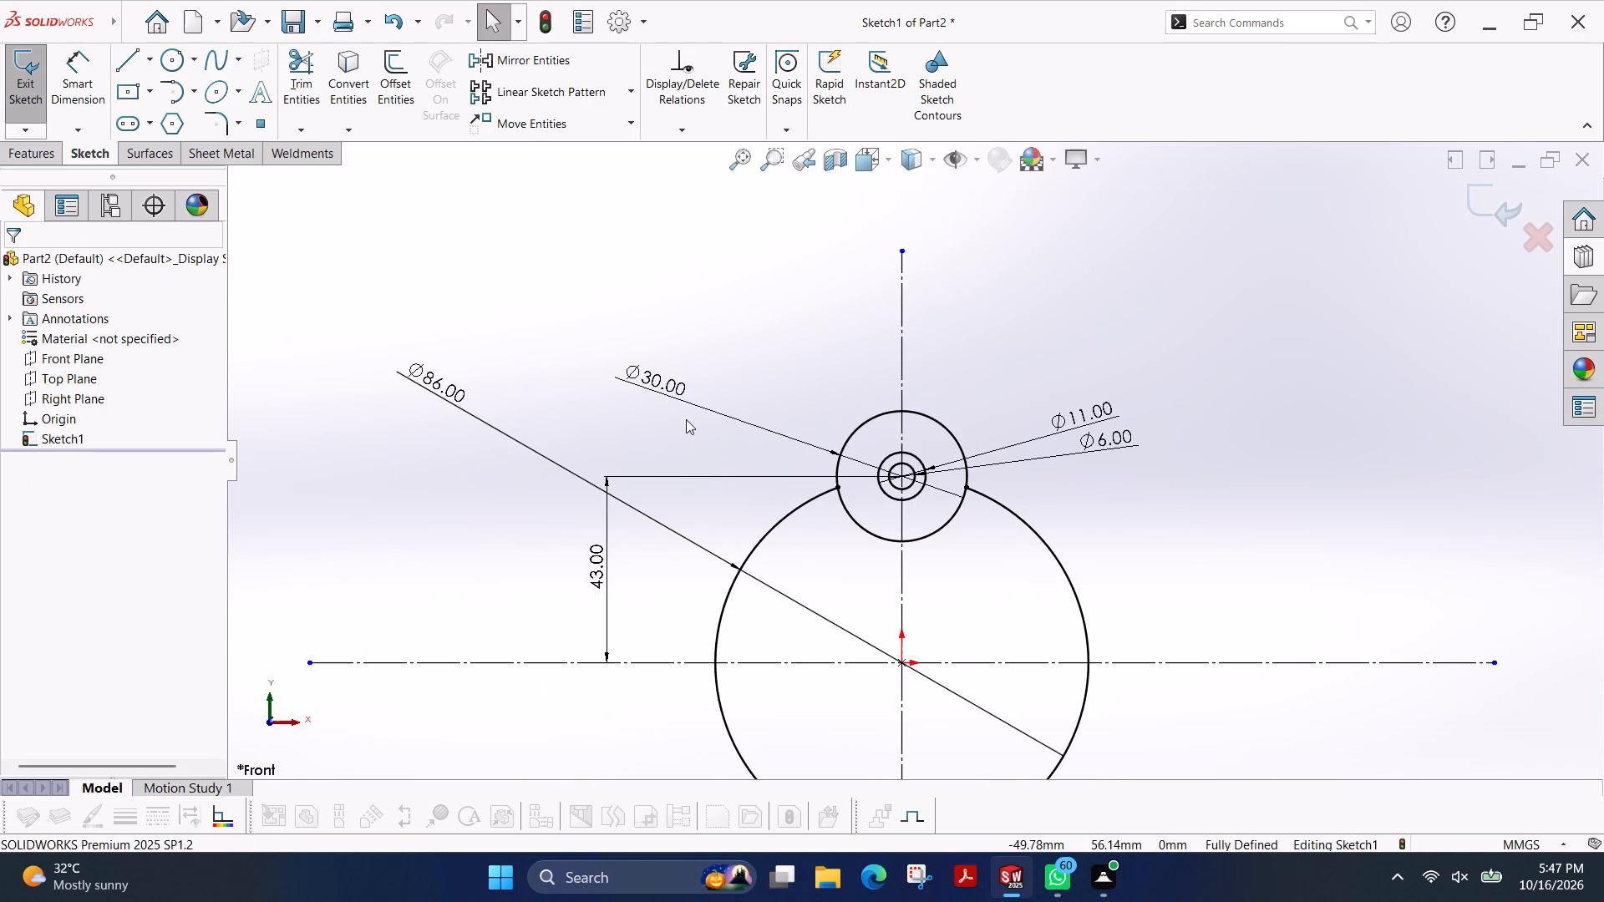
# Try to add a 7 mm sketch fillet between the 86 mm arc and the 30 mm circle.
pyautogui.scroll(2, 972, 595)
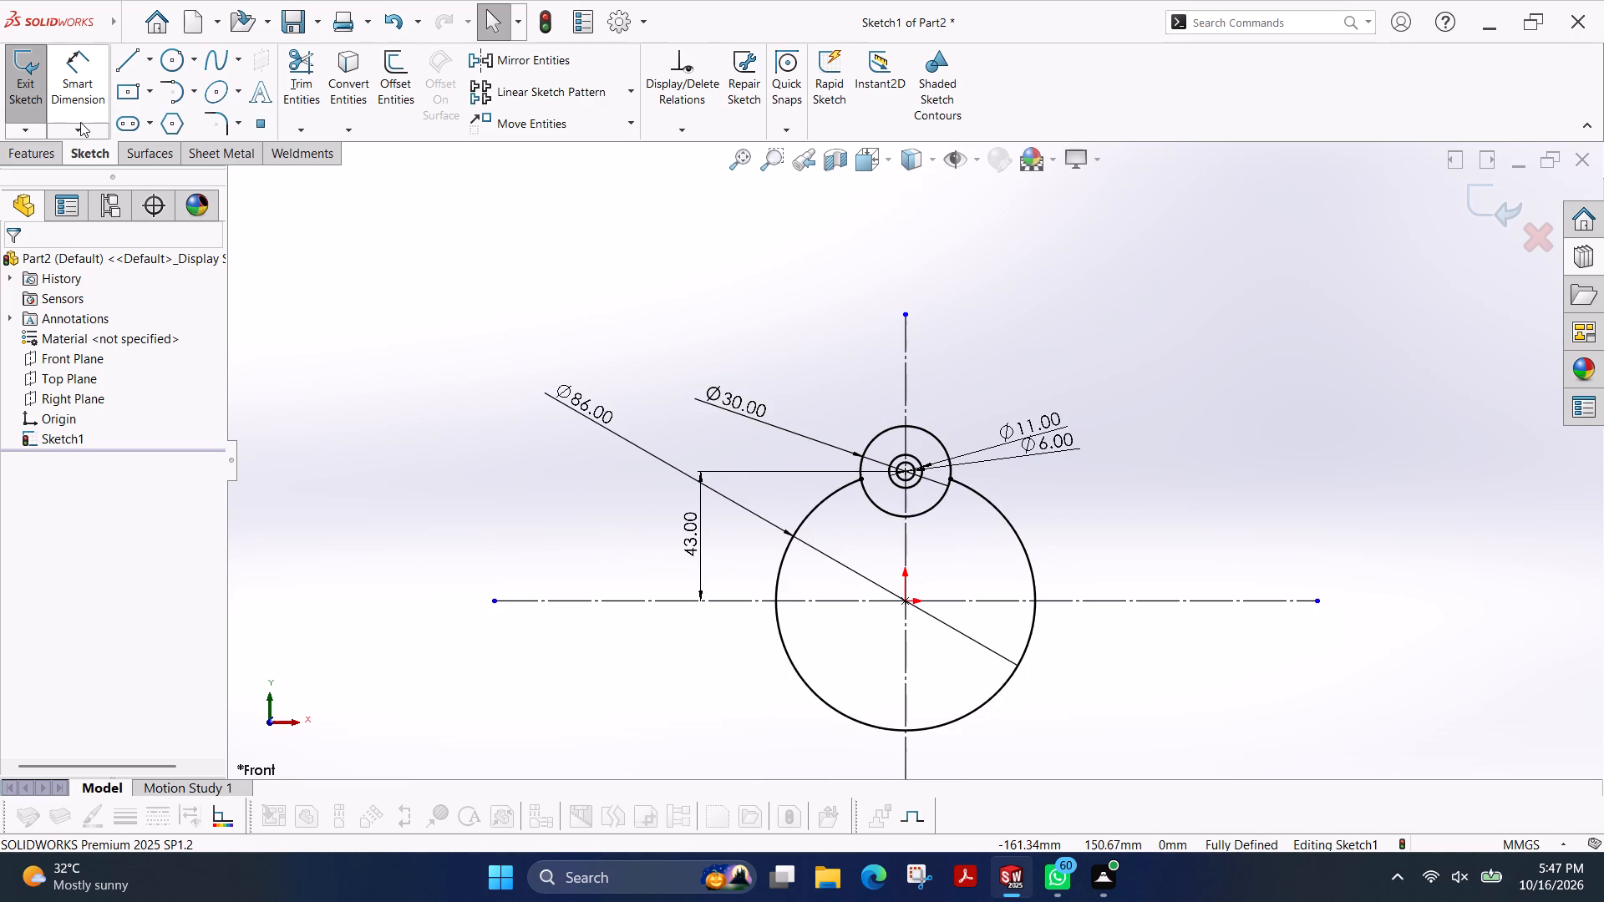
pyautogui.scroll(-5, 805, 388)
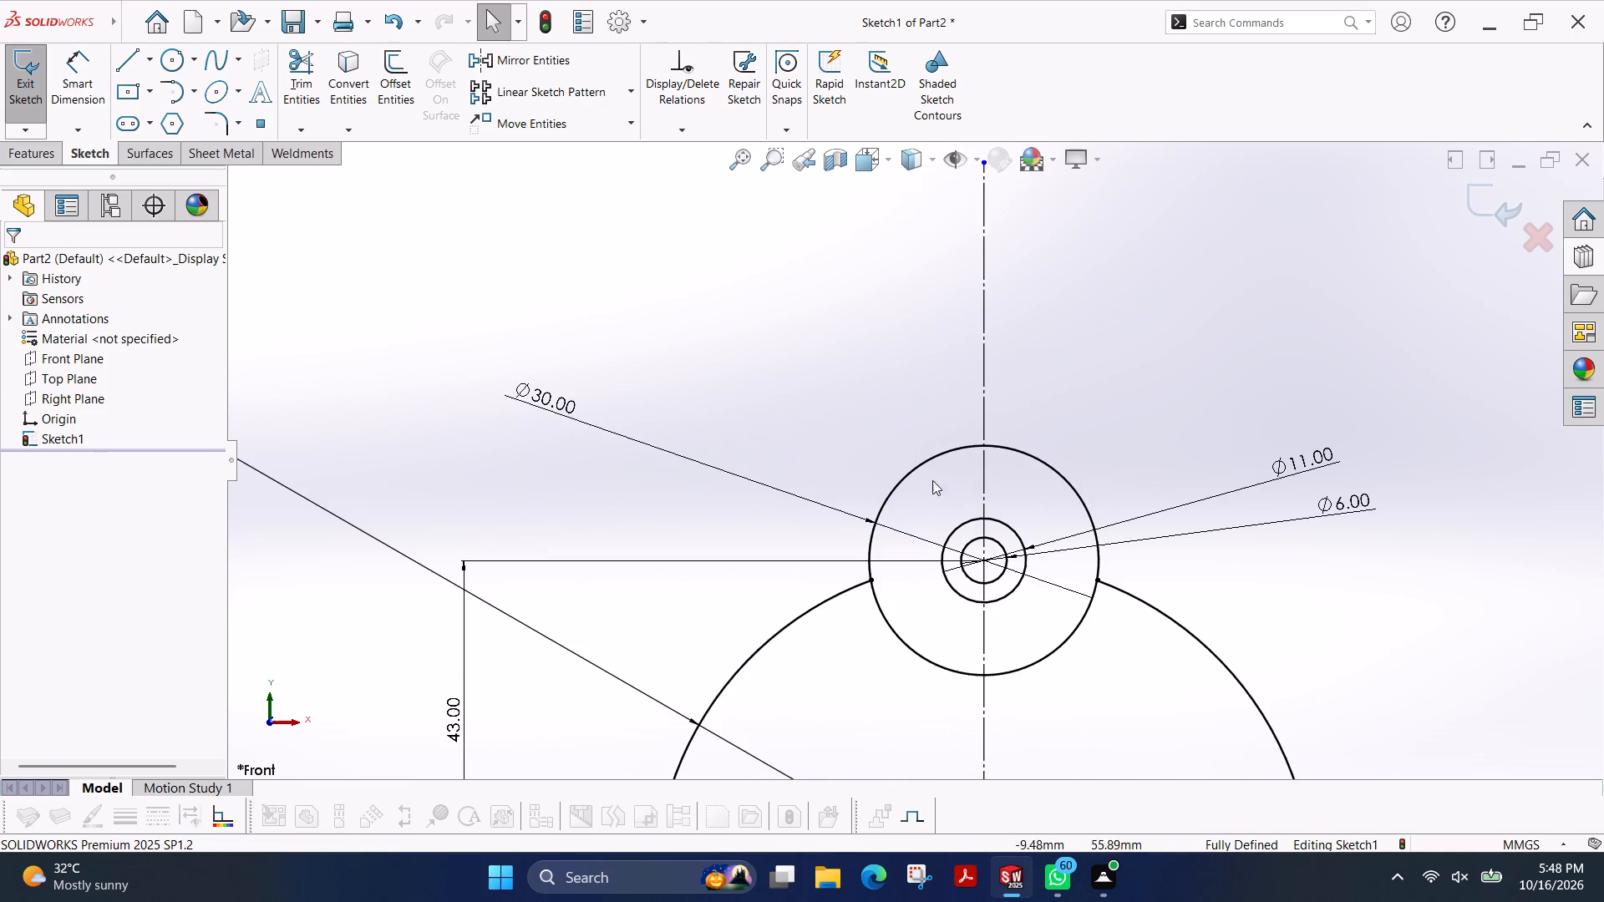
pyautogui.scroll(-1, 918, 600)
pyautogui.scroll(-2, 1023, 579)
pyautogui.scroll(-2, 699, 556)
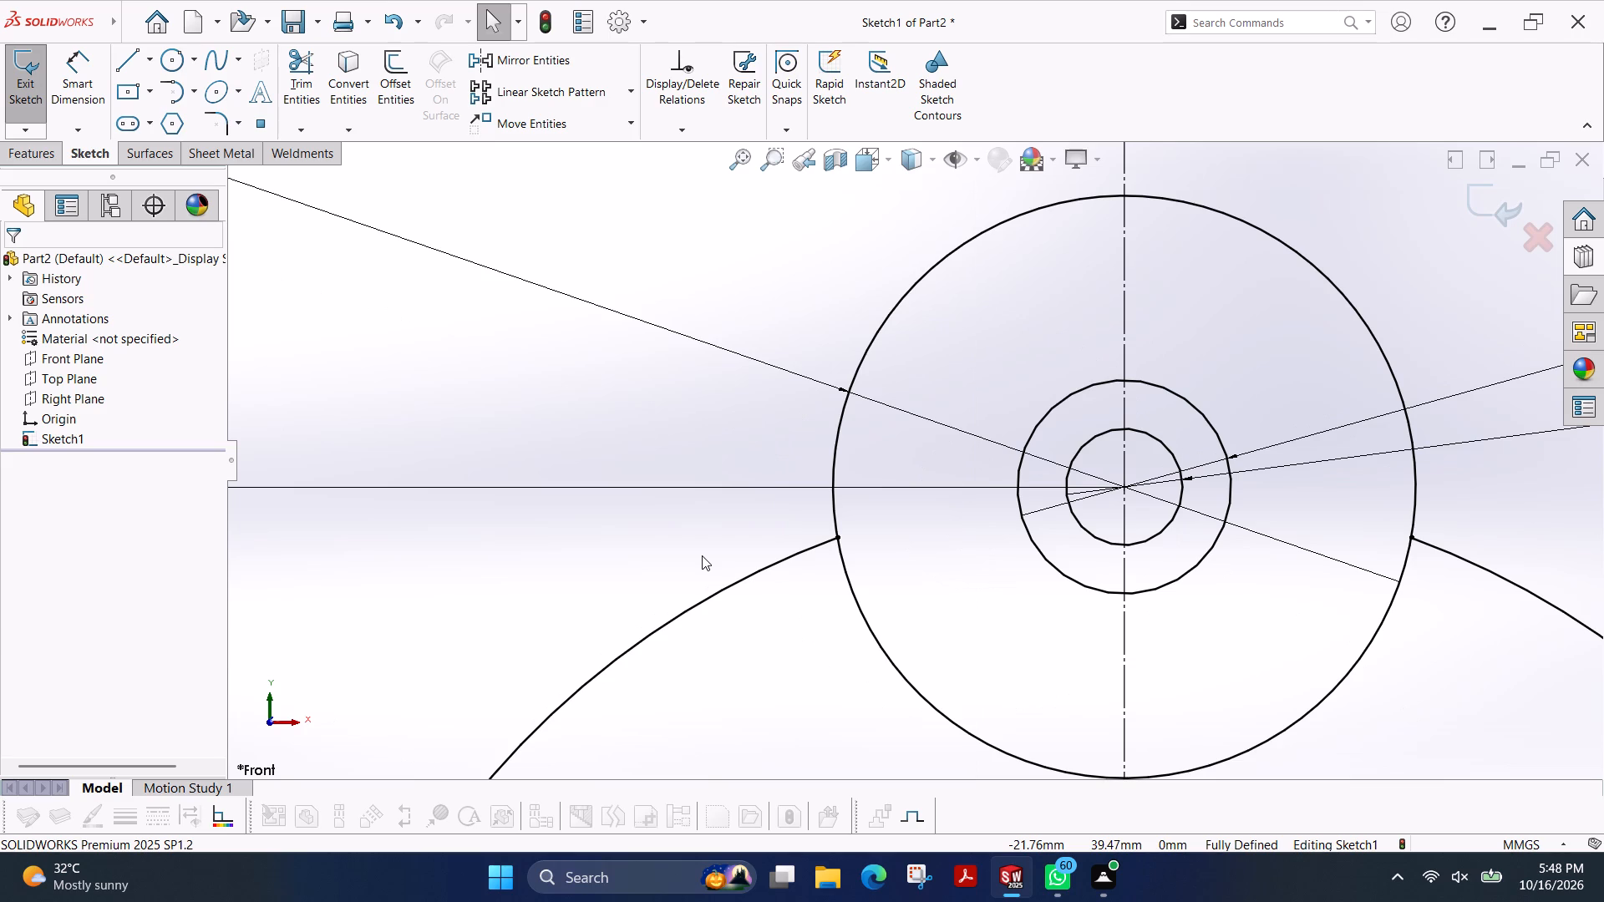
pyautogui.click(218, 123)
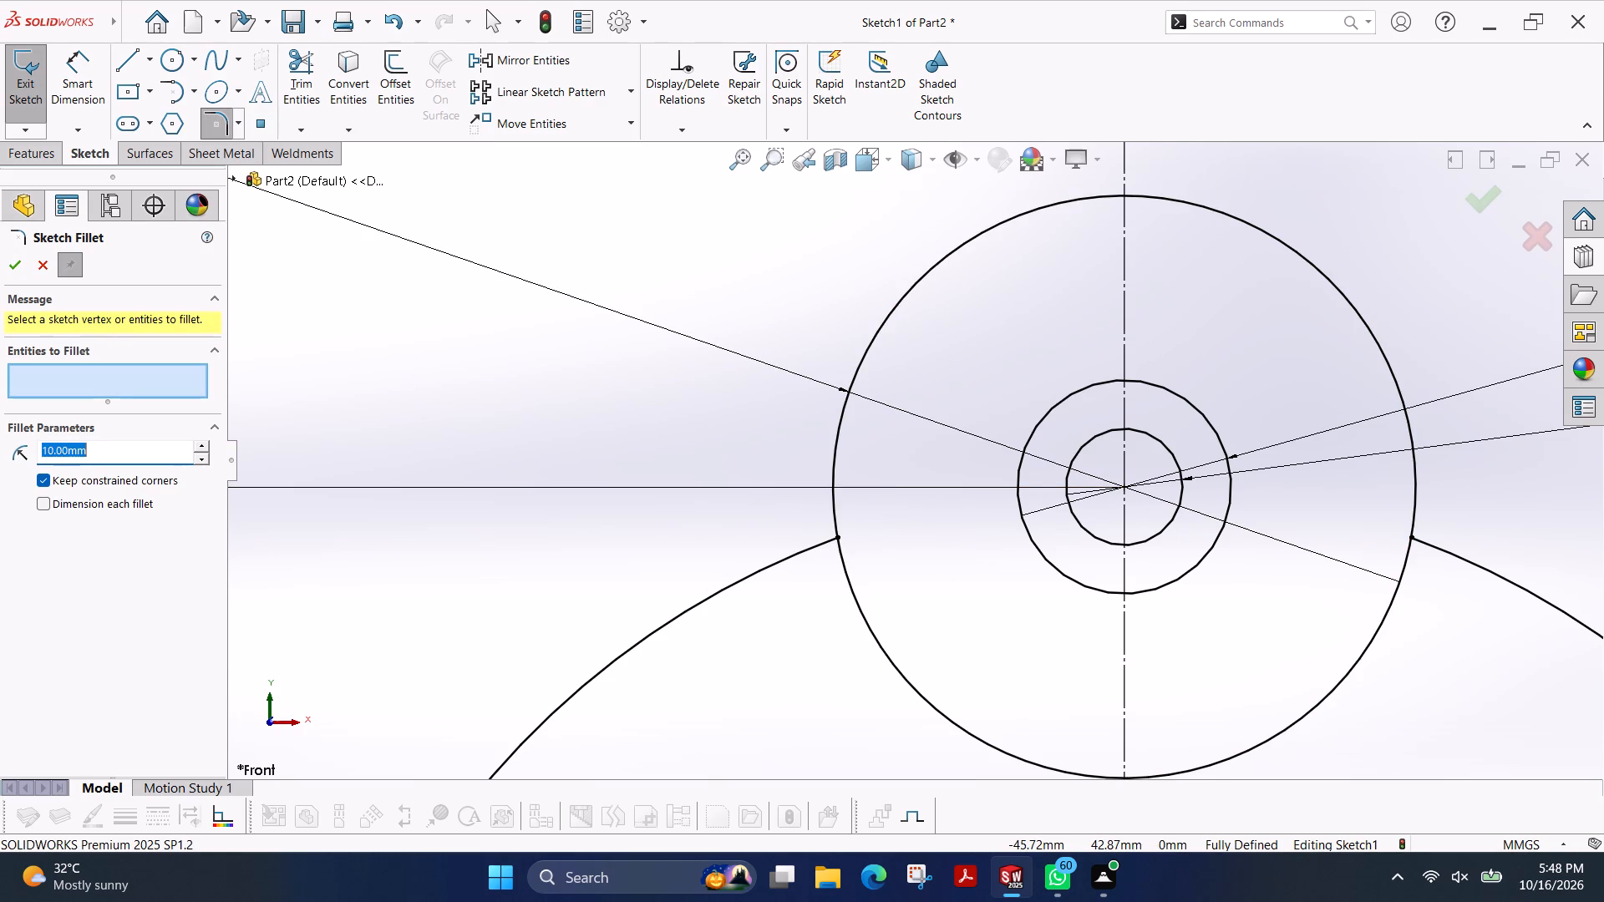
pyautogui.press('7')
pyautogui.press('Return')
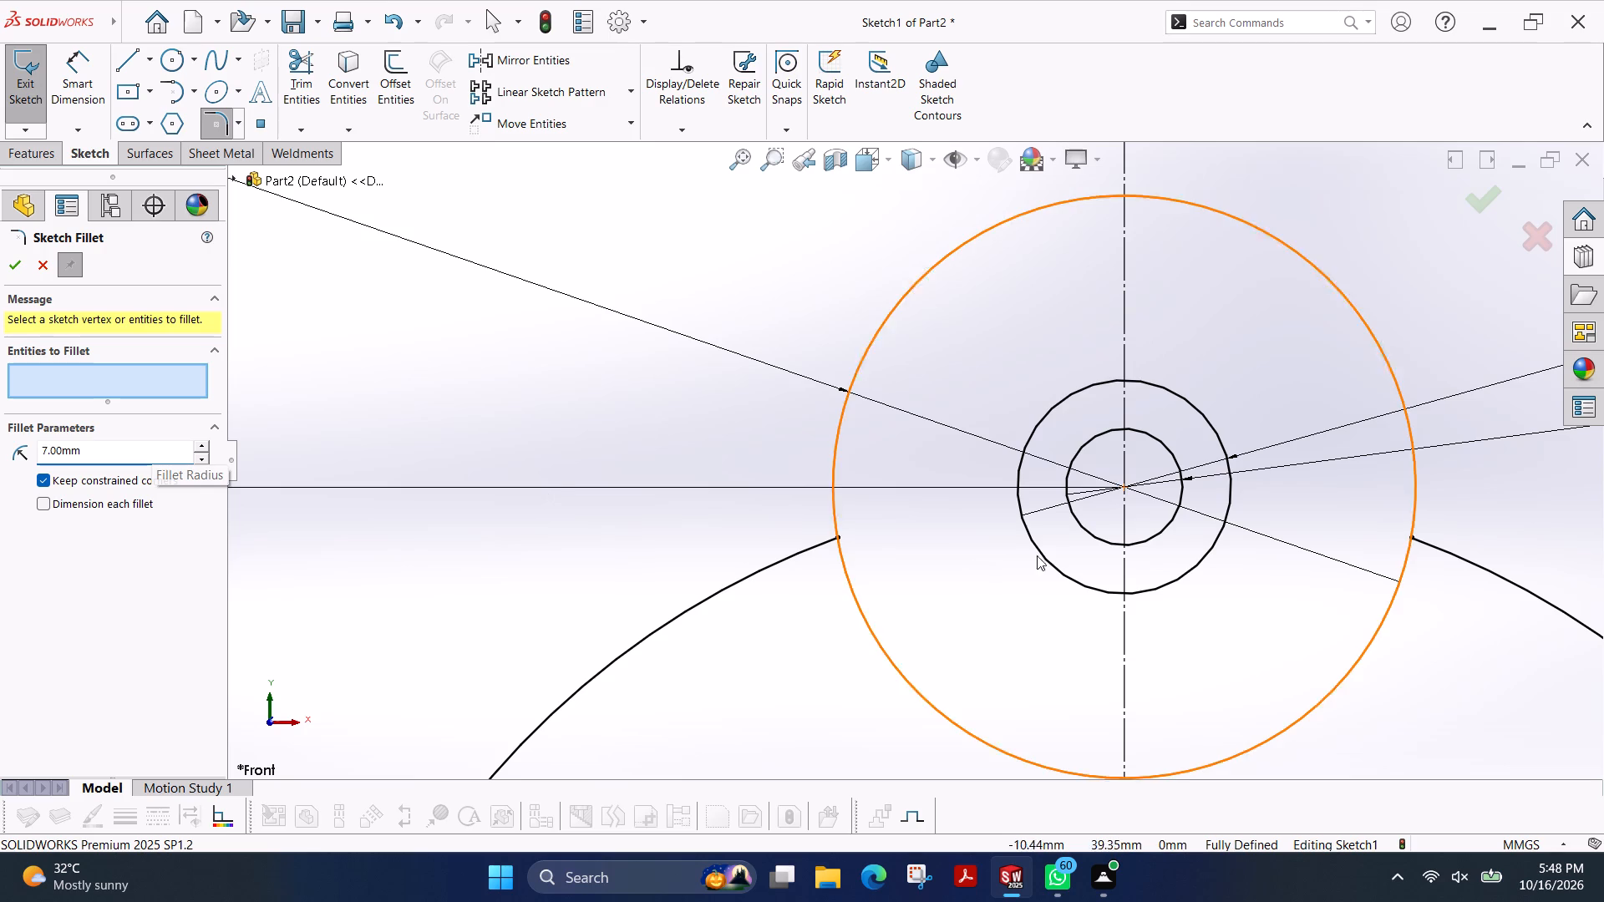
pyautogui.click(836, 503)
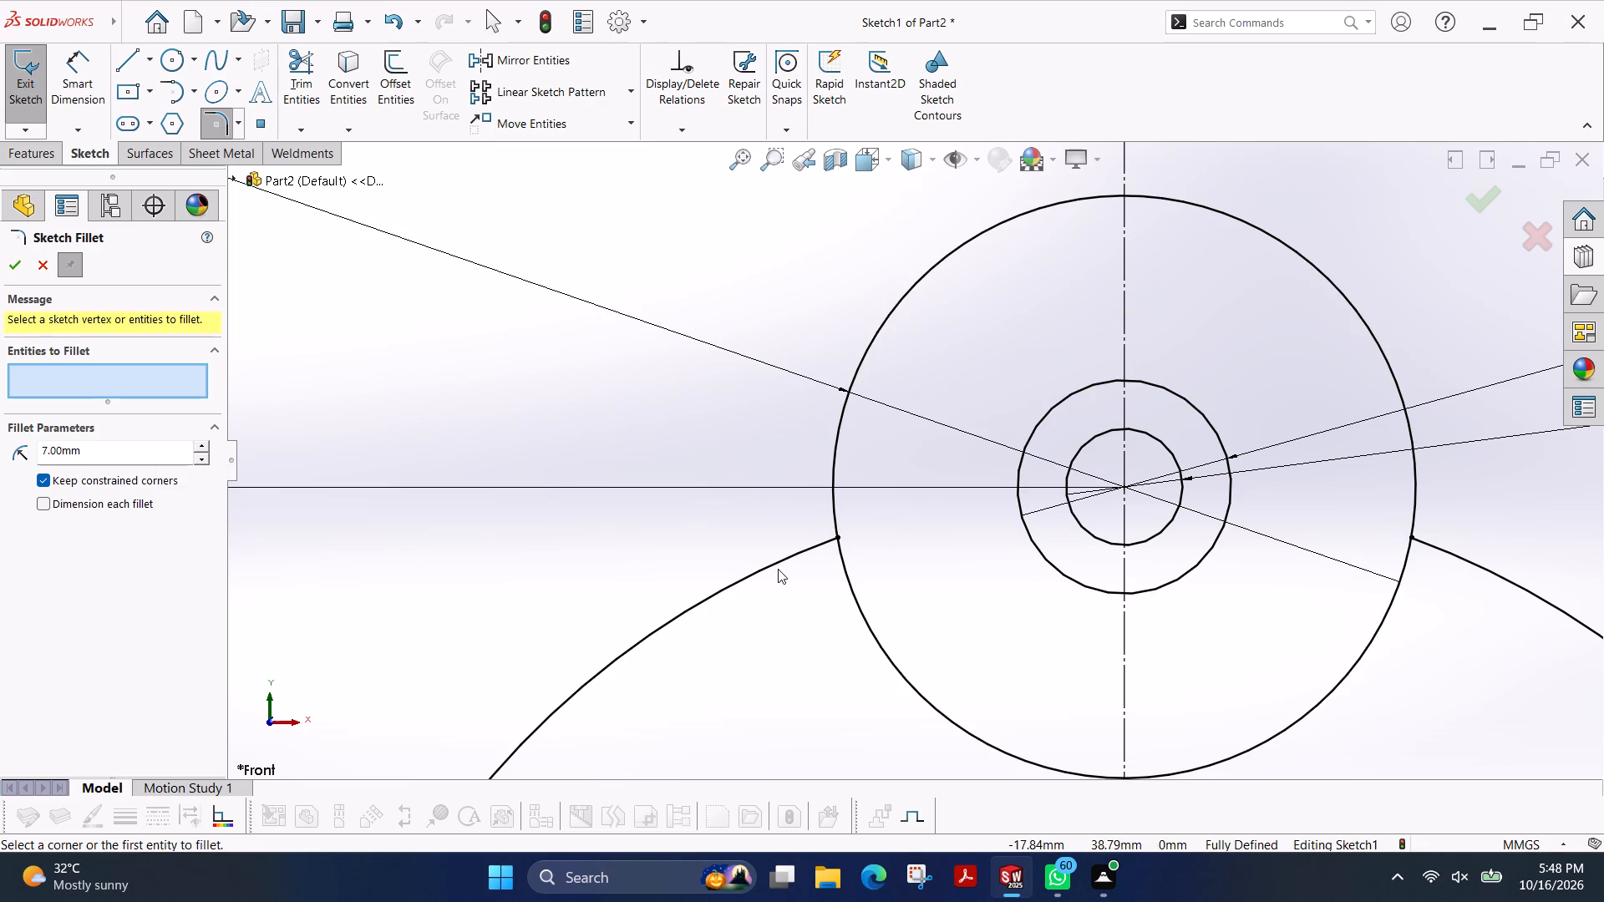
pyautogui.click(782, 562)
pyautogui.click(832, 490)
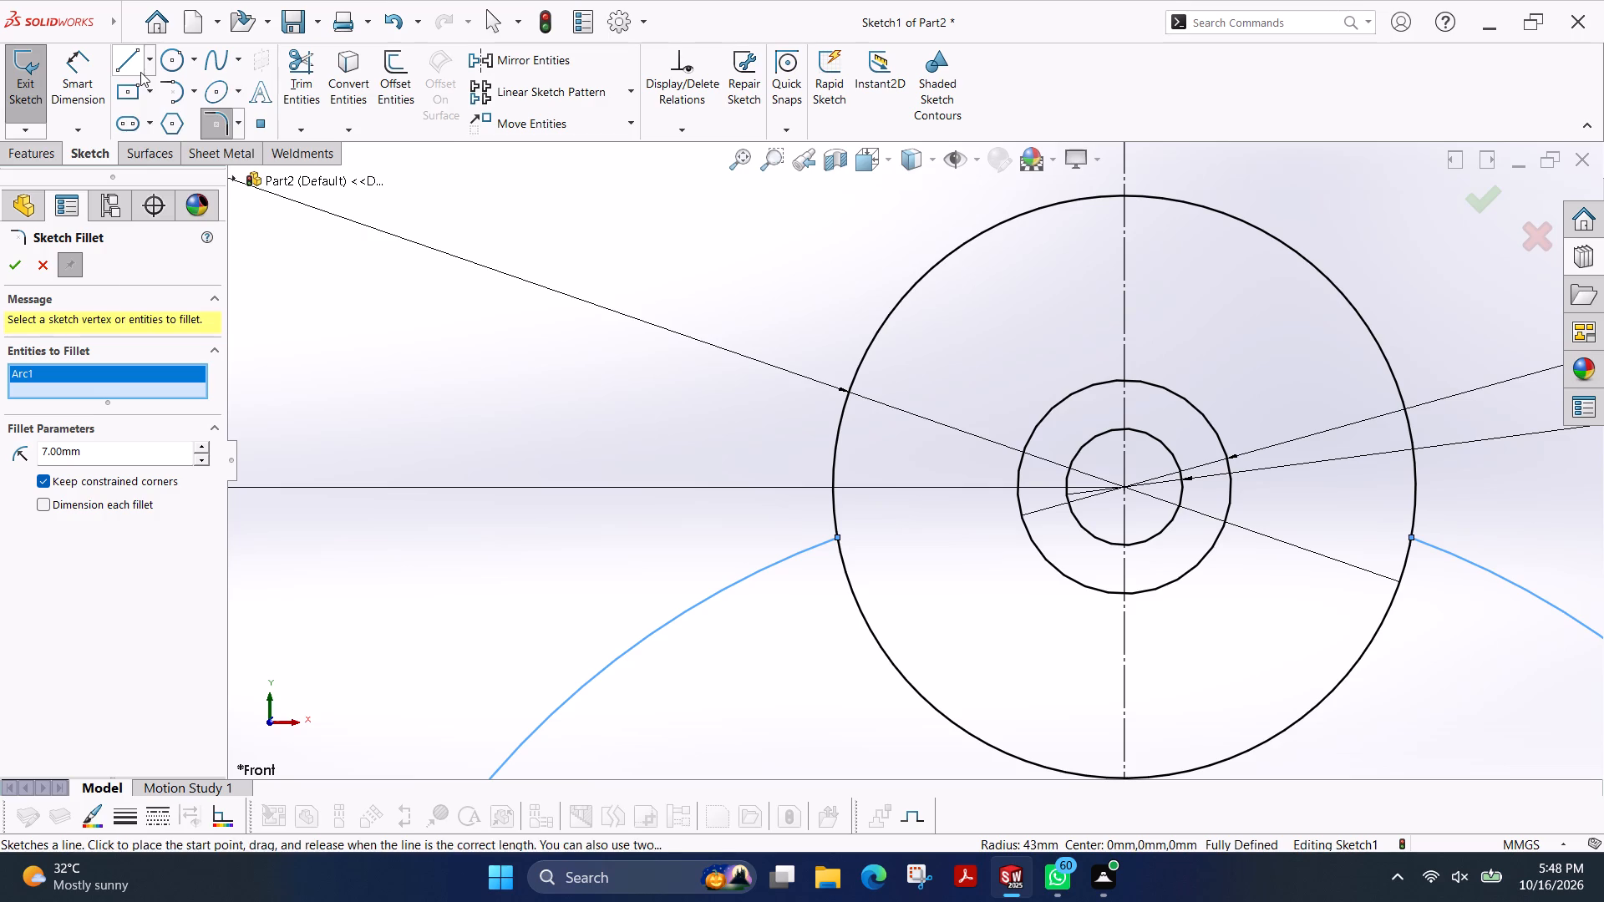
# Trim away the right part of the 30 mm circle's lower arc inside the 86 mm disc, up to the vertical centreline.
pyautogui.click(304, 81)
pyautogui.moveTo(1398, 660); pyautogui.dragTo(1365, 643)
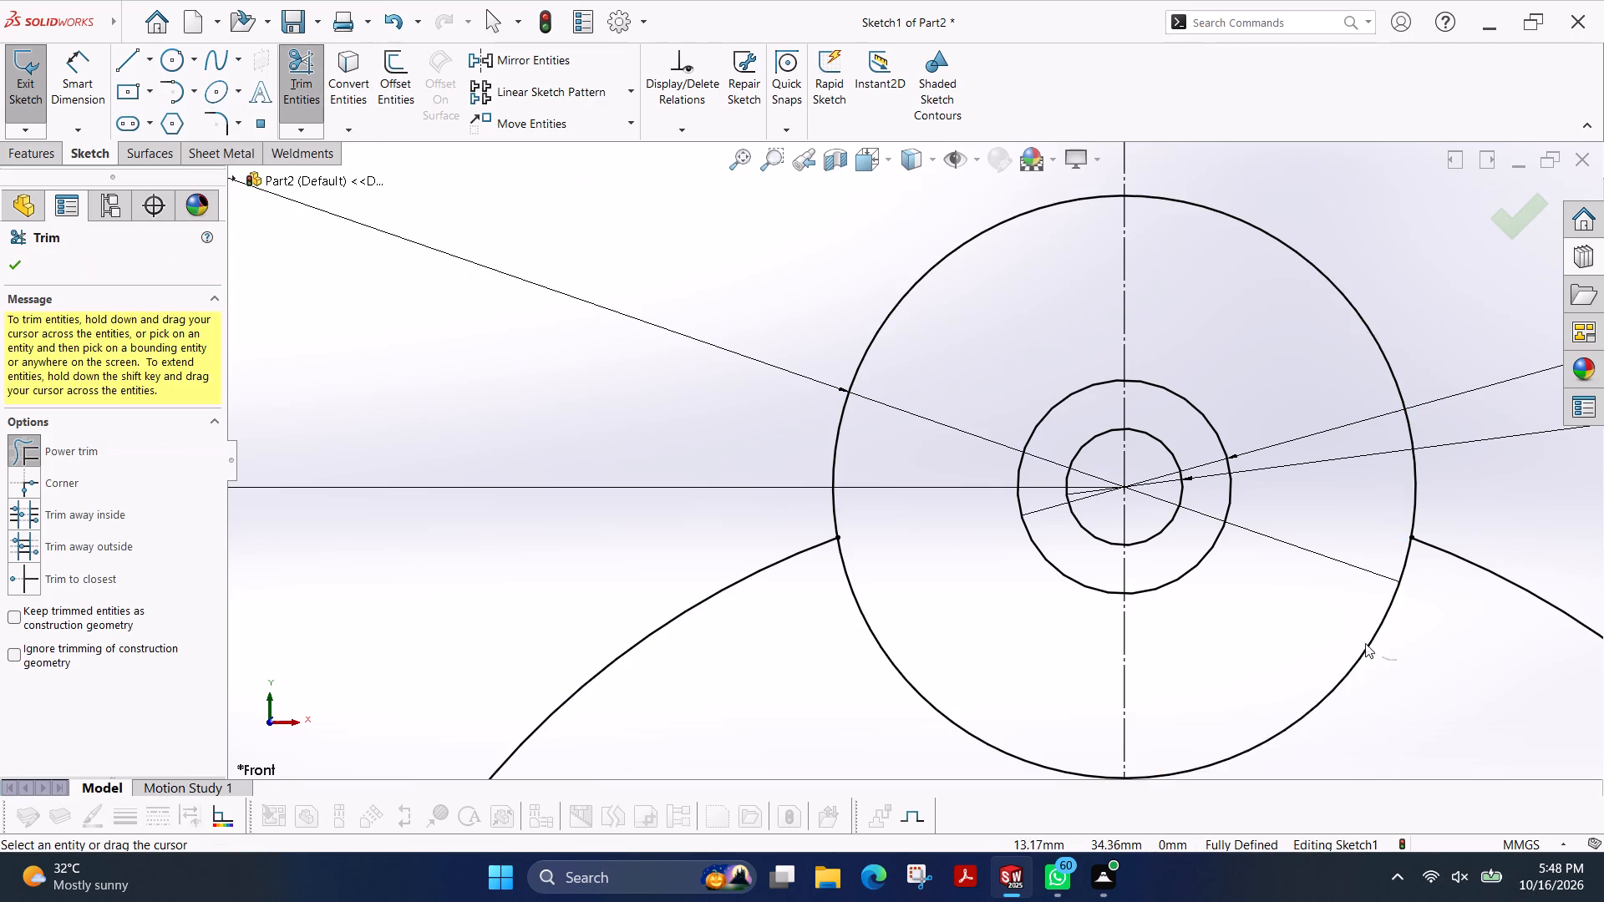
pyautogui.moveTo(1365, 643); pyautogui.dragTo(1335, 626)
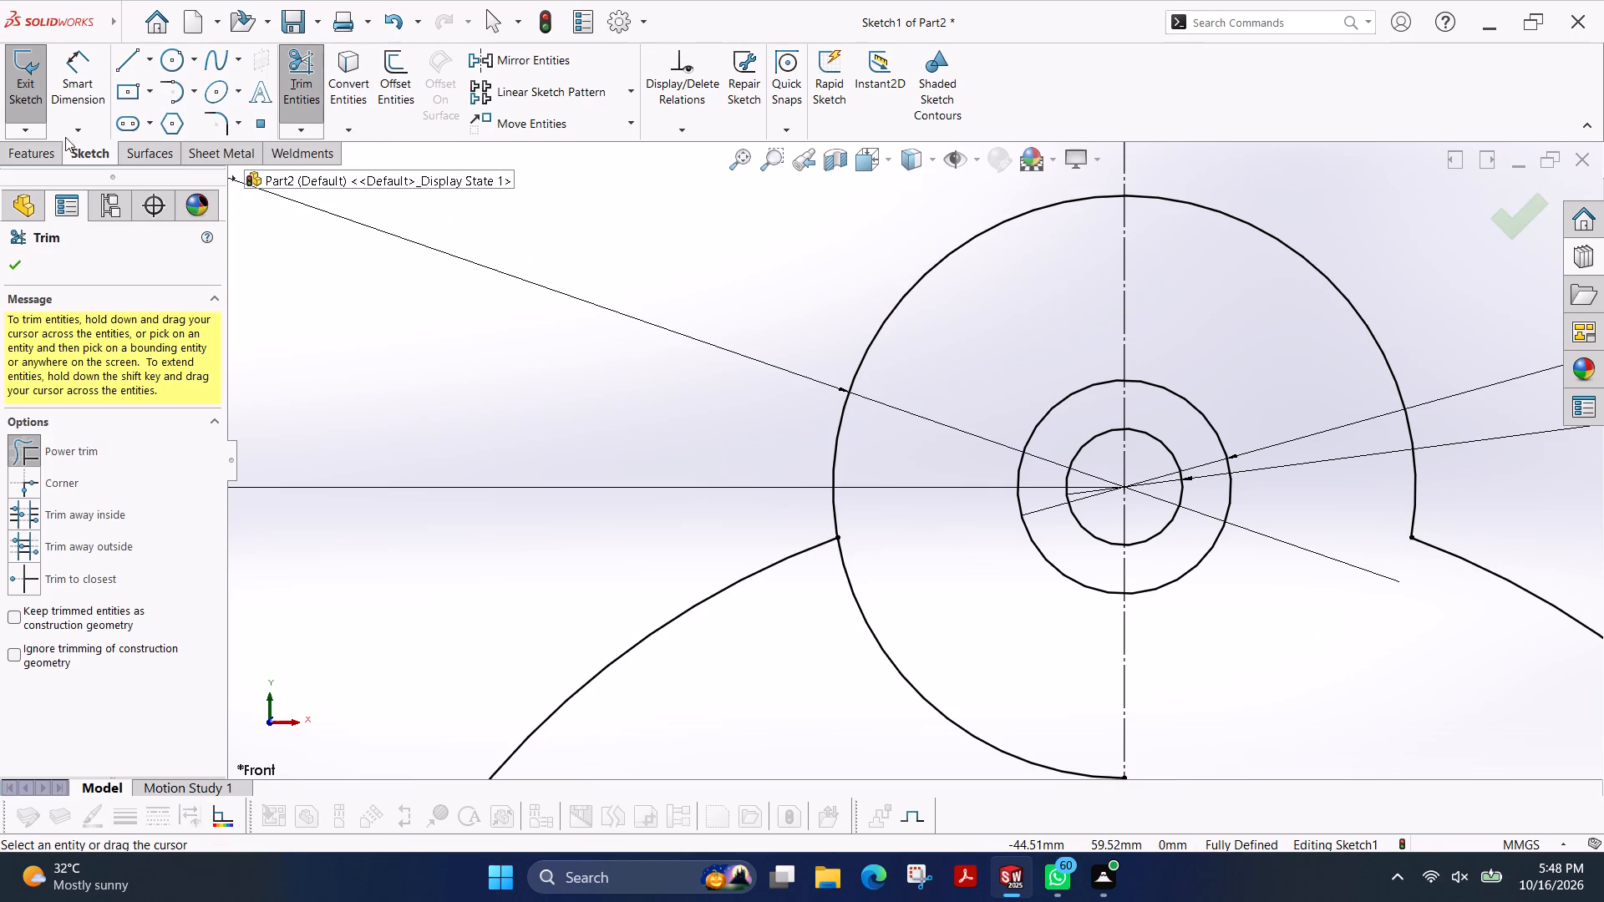
pyautogui.click(16, 260)
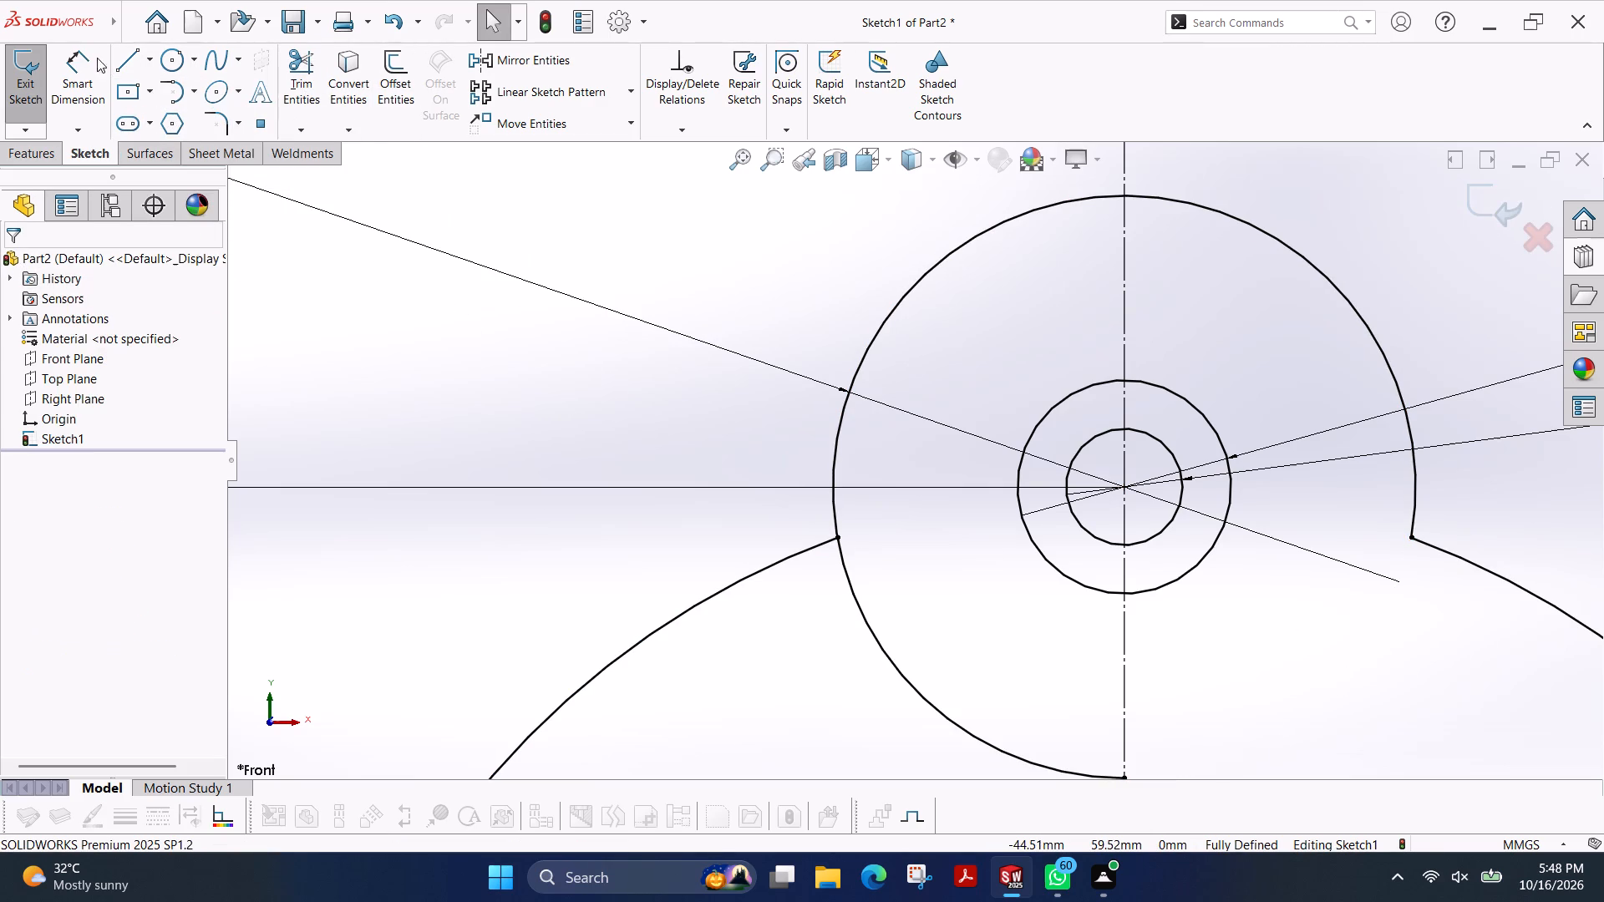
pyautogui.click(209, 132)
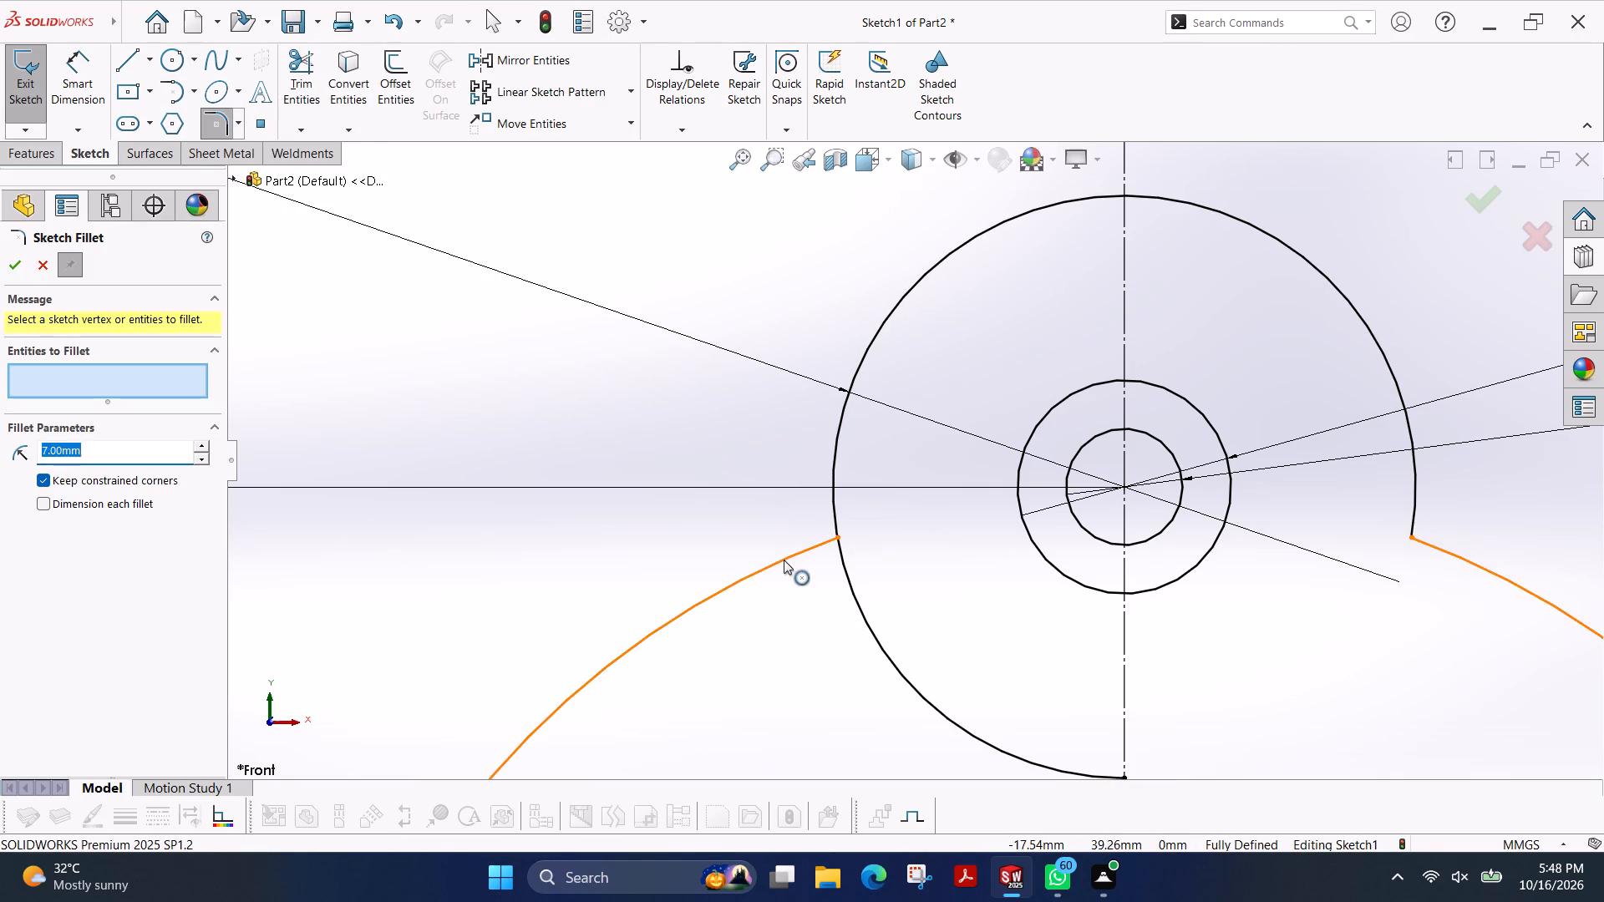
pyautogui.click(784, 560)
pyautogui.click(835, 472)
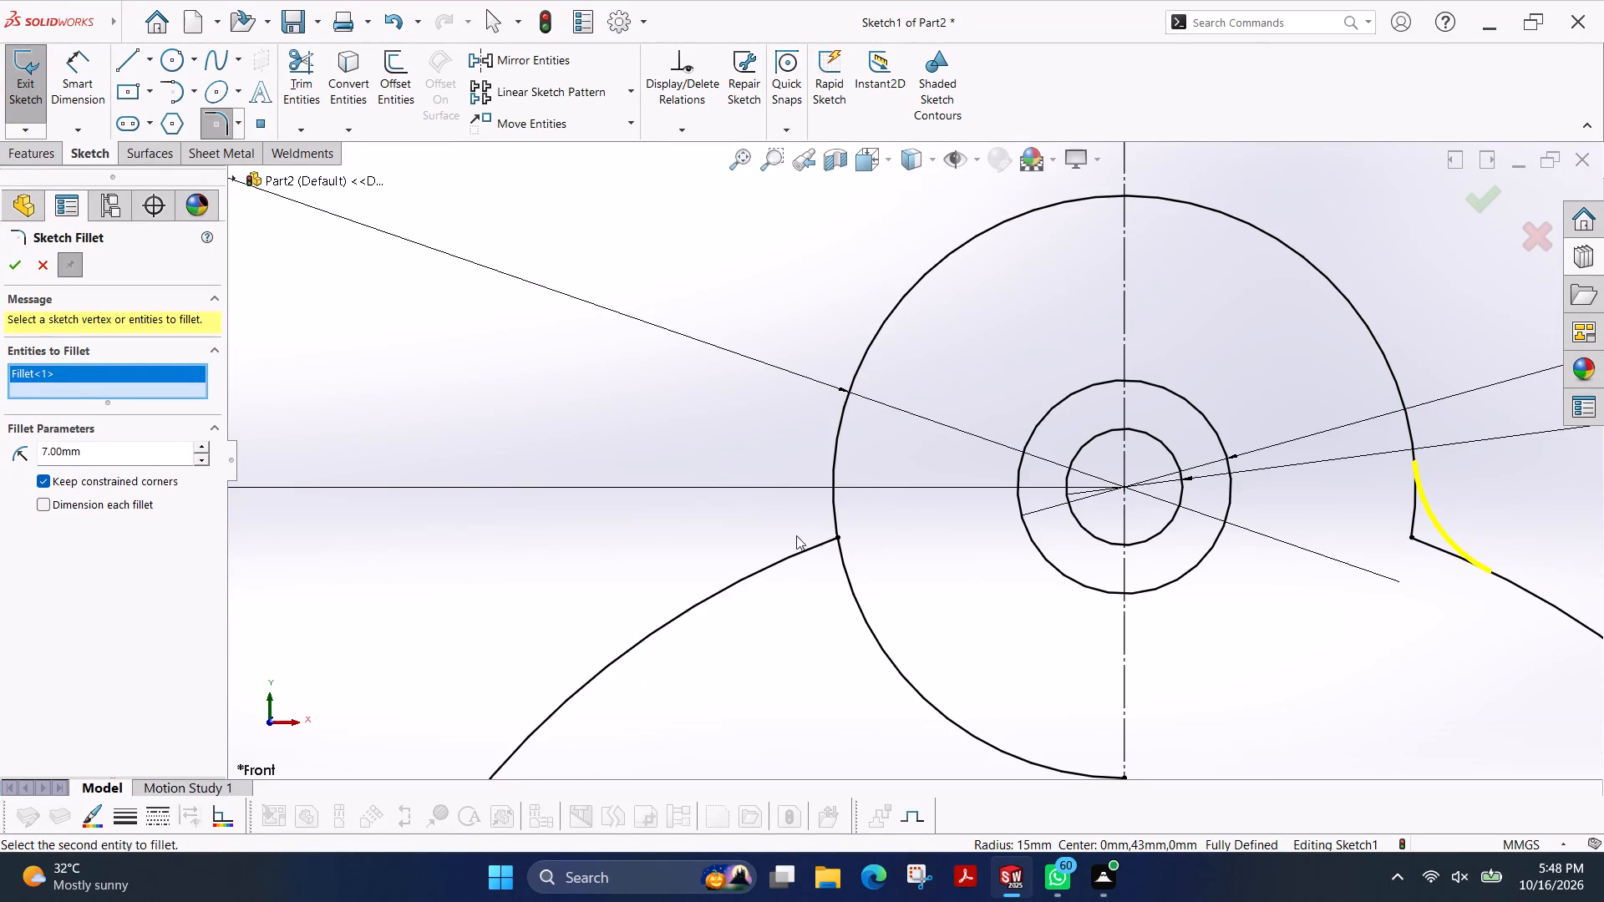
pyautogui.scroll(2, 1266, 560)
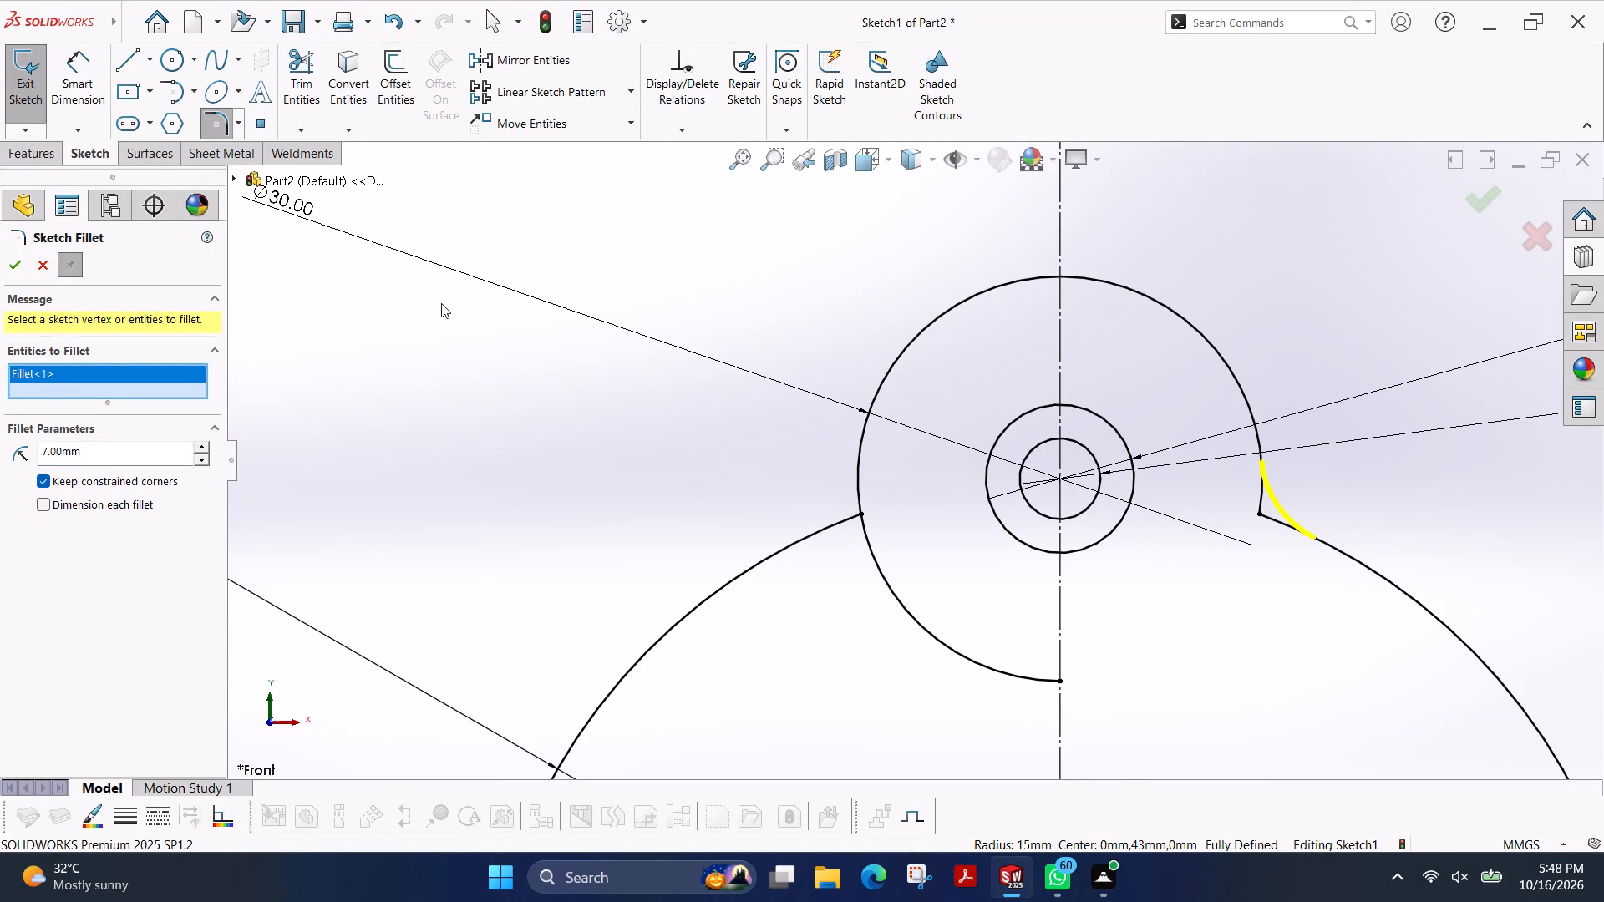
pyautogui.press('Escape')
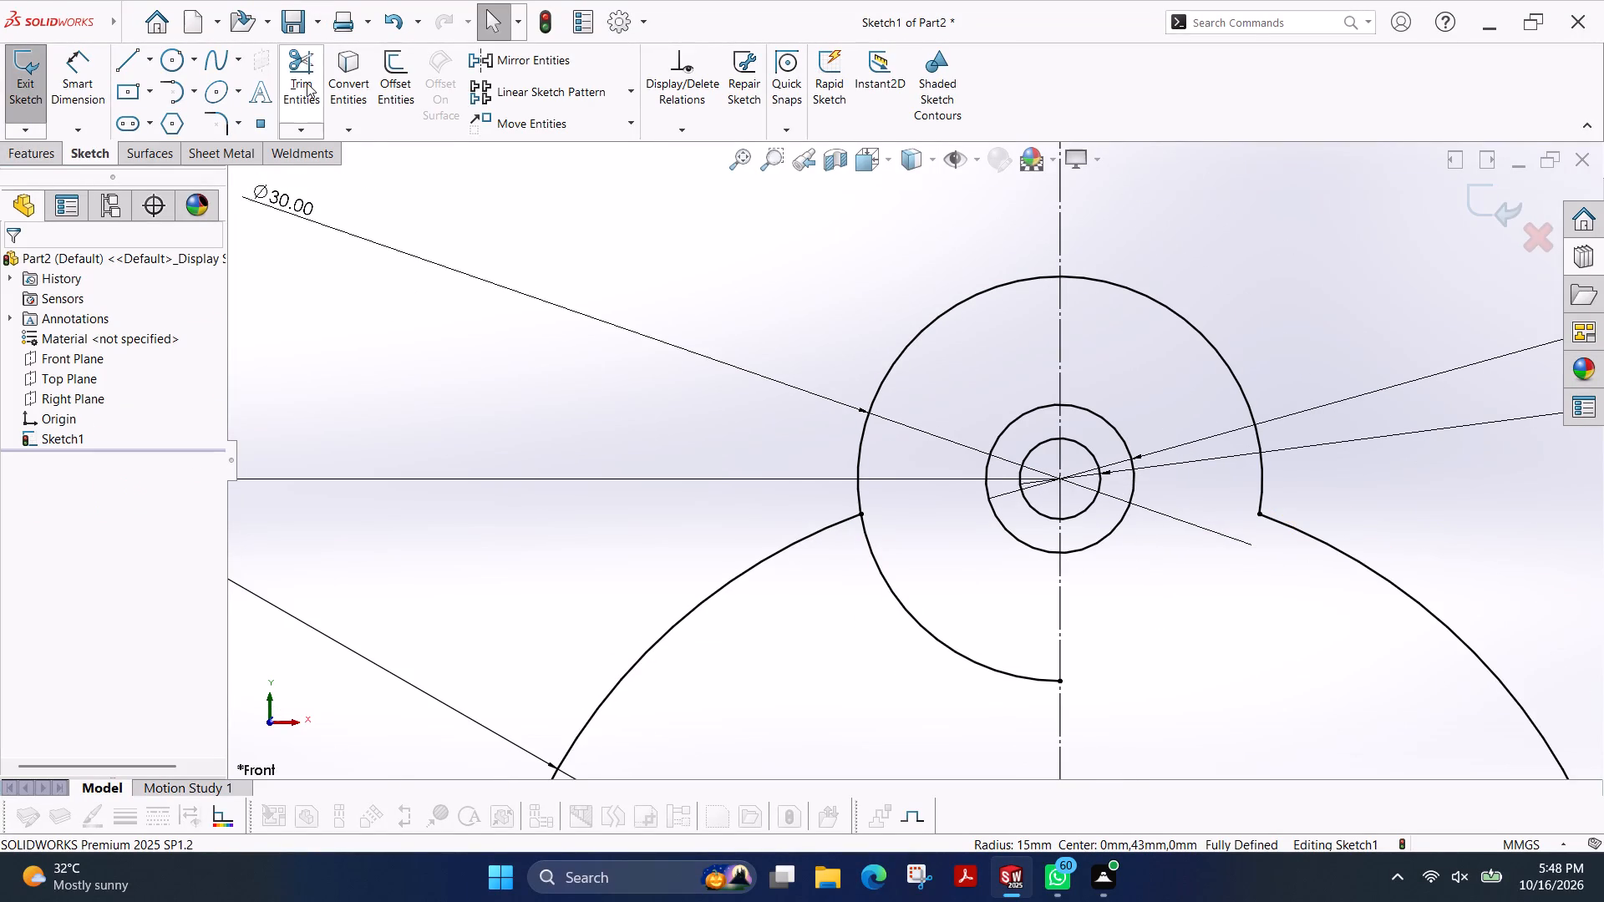
# Trim away the remaining left part of the 30 mm circle's lower arc inside the 86 mm disc.
pyautogui.click(307, 83)
pyautogui.moveTo(922, 559); pyautogui.dragTo(825, 656)
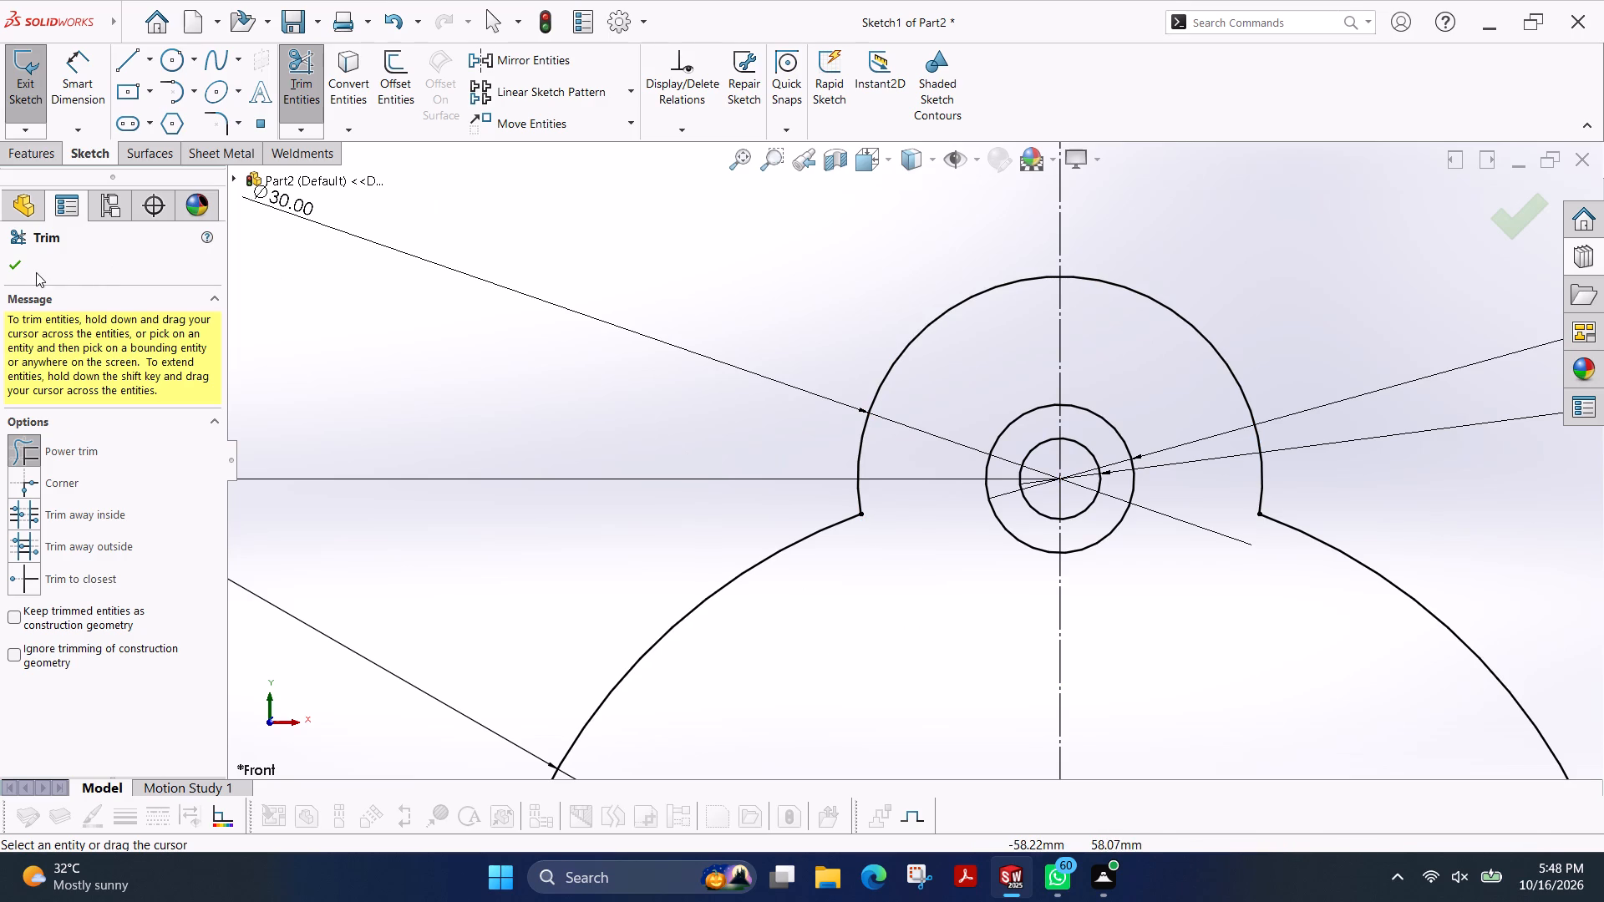
pyautogui.click(18, 267)
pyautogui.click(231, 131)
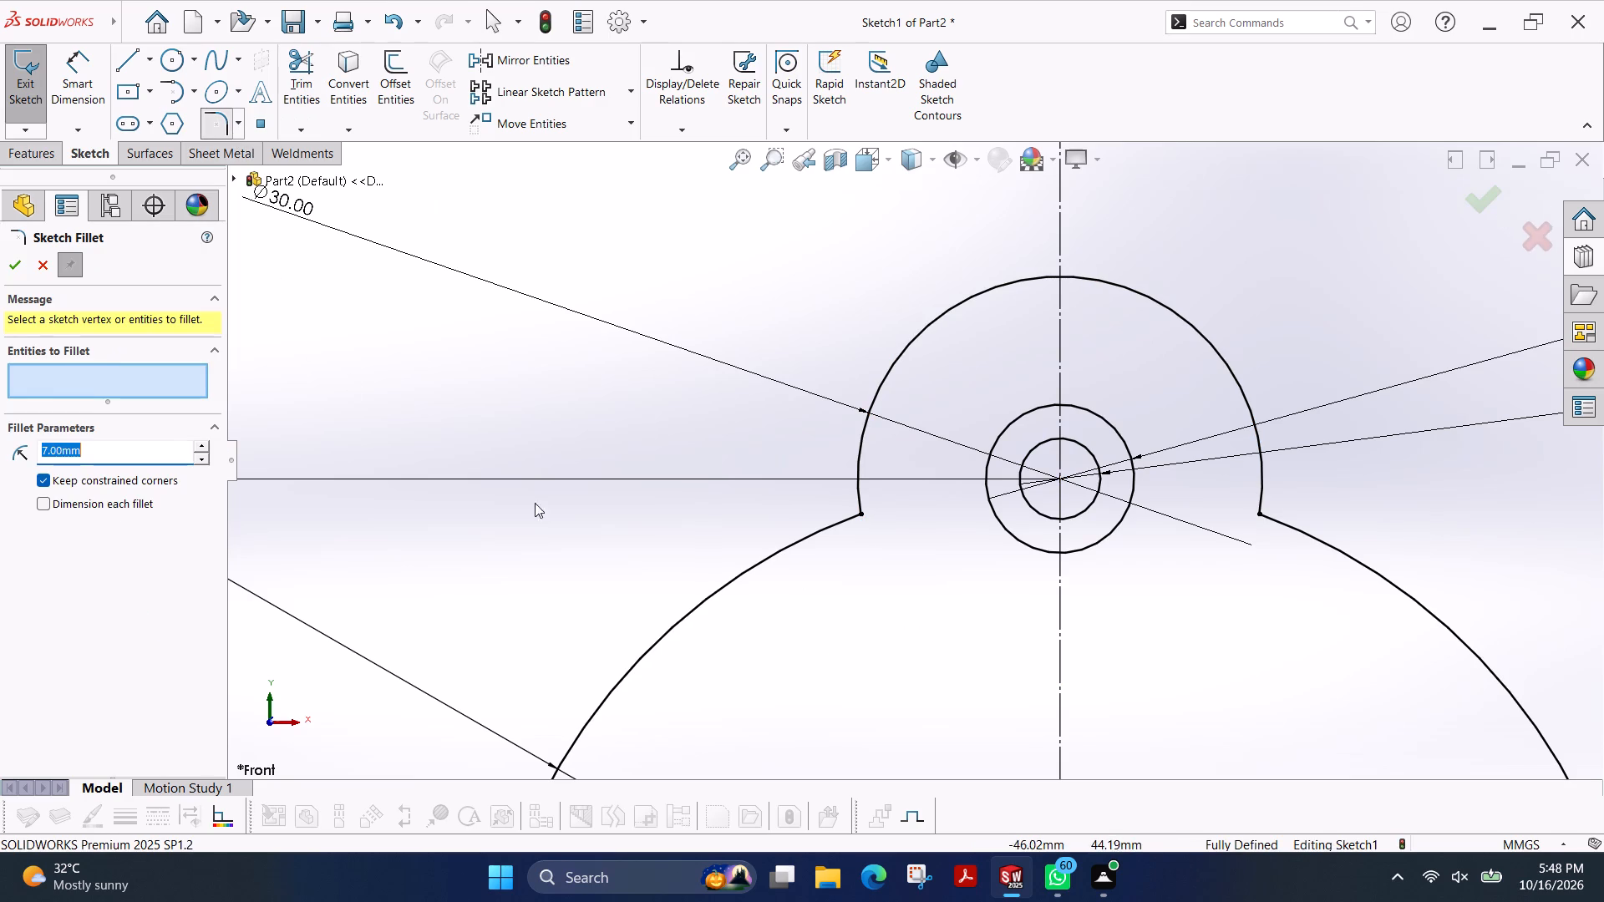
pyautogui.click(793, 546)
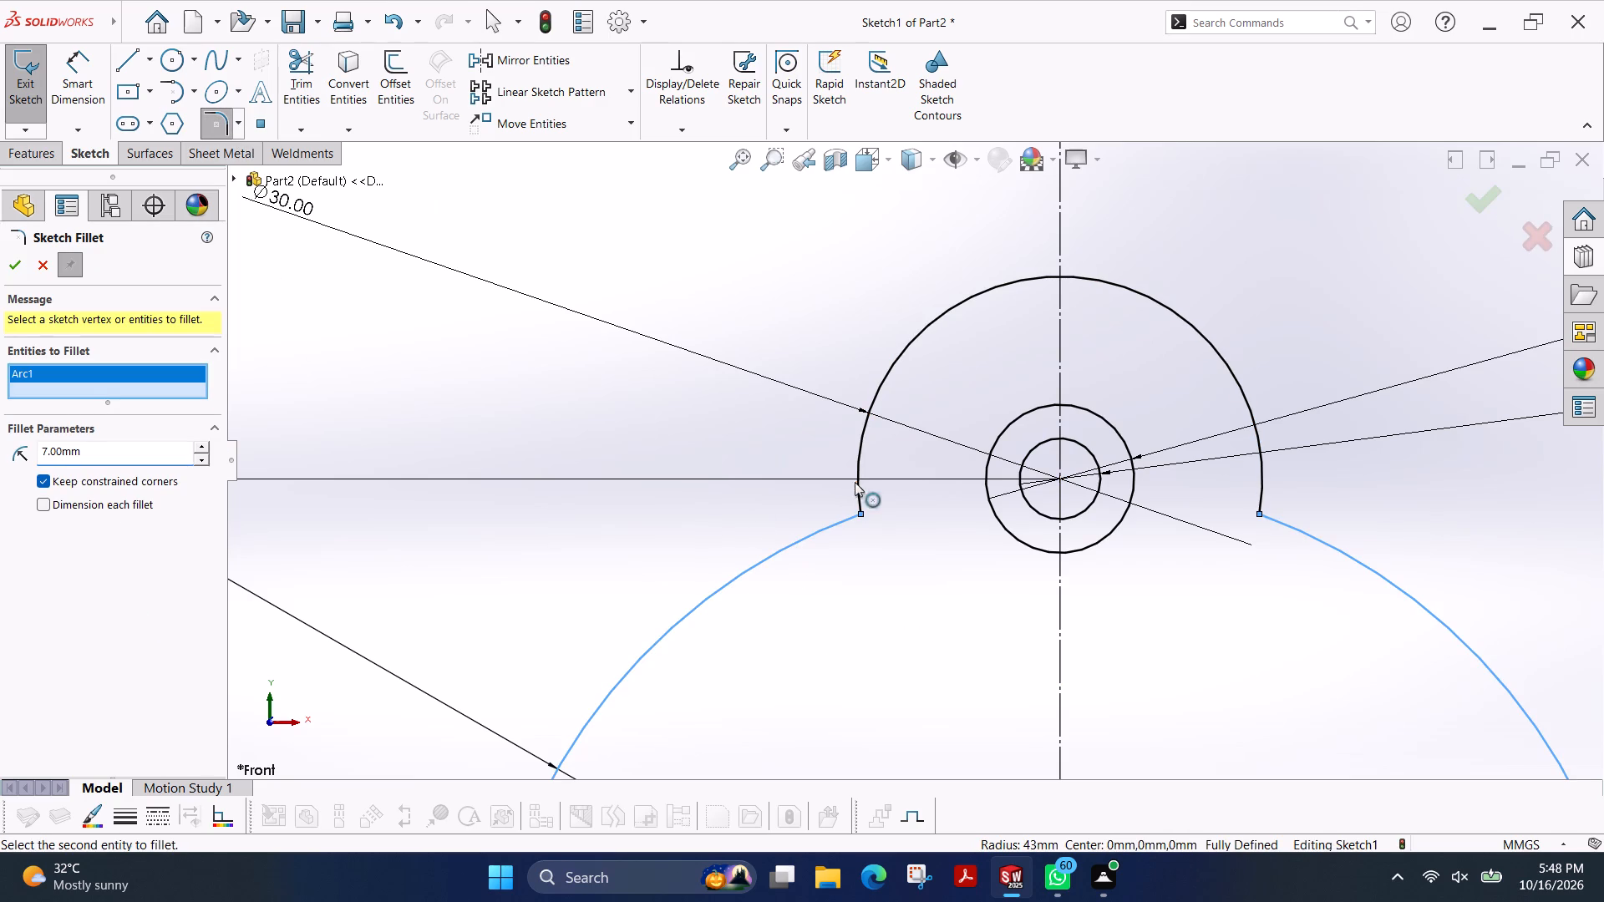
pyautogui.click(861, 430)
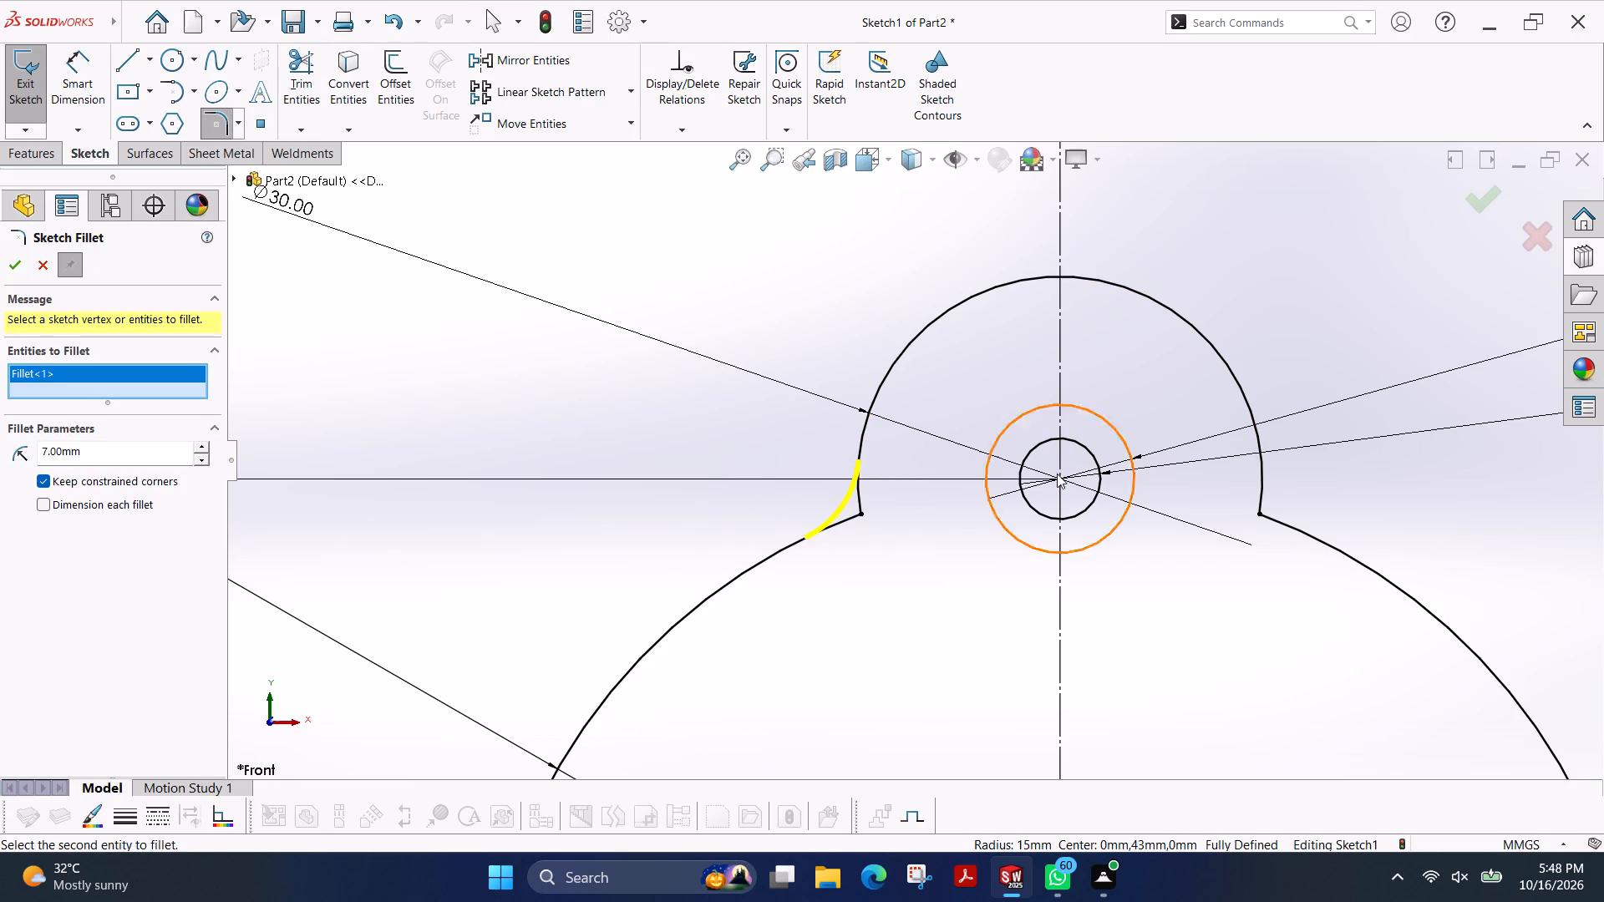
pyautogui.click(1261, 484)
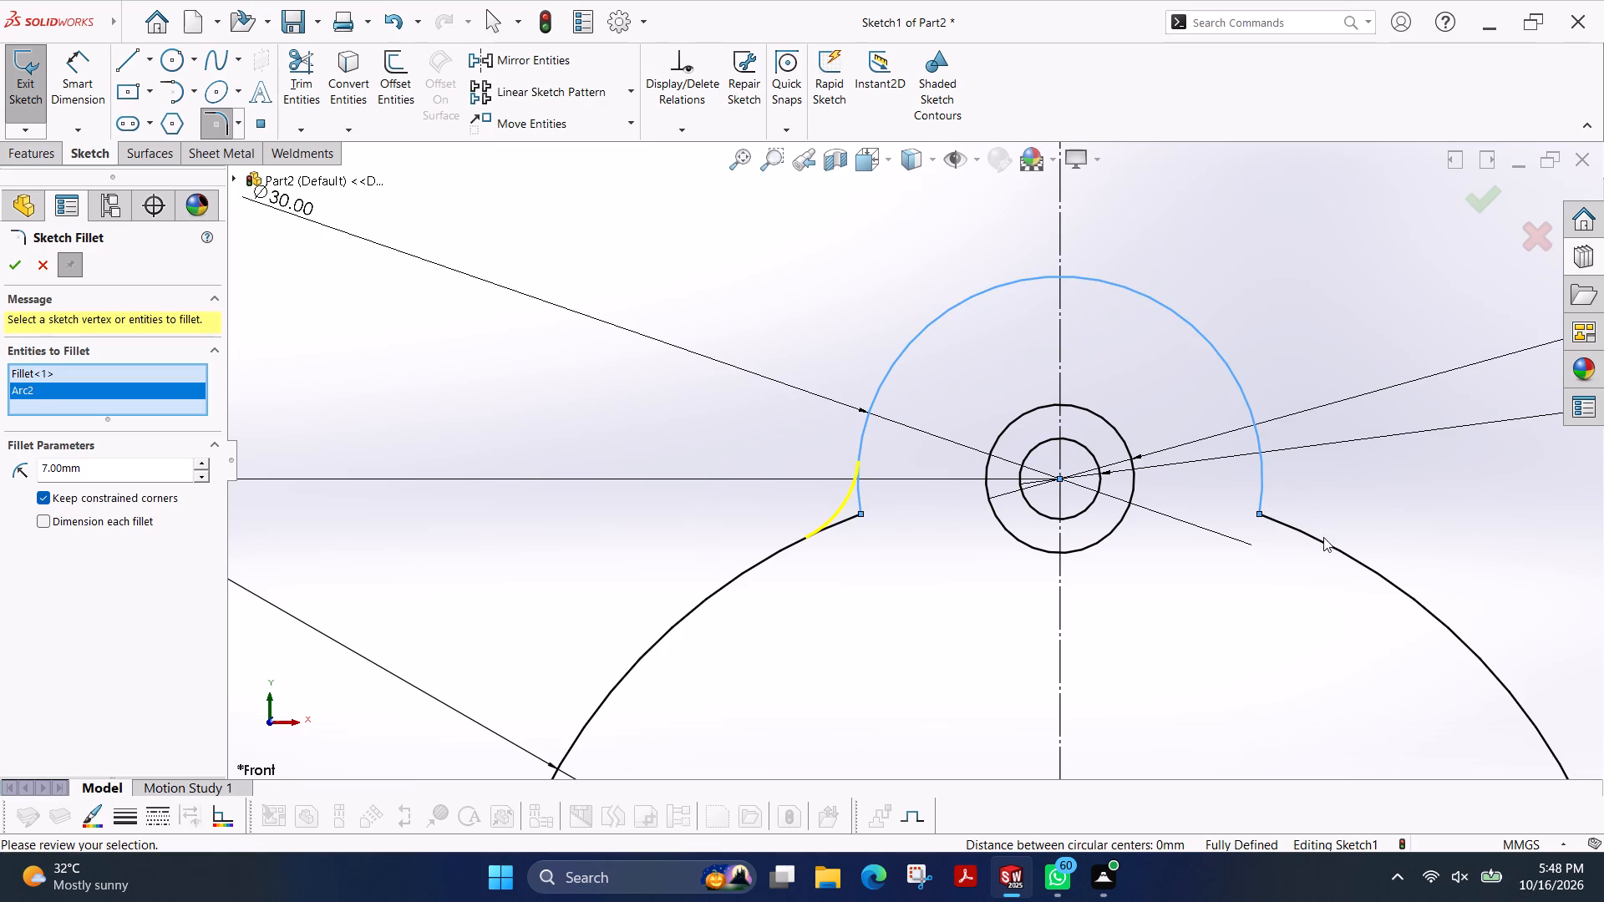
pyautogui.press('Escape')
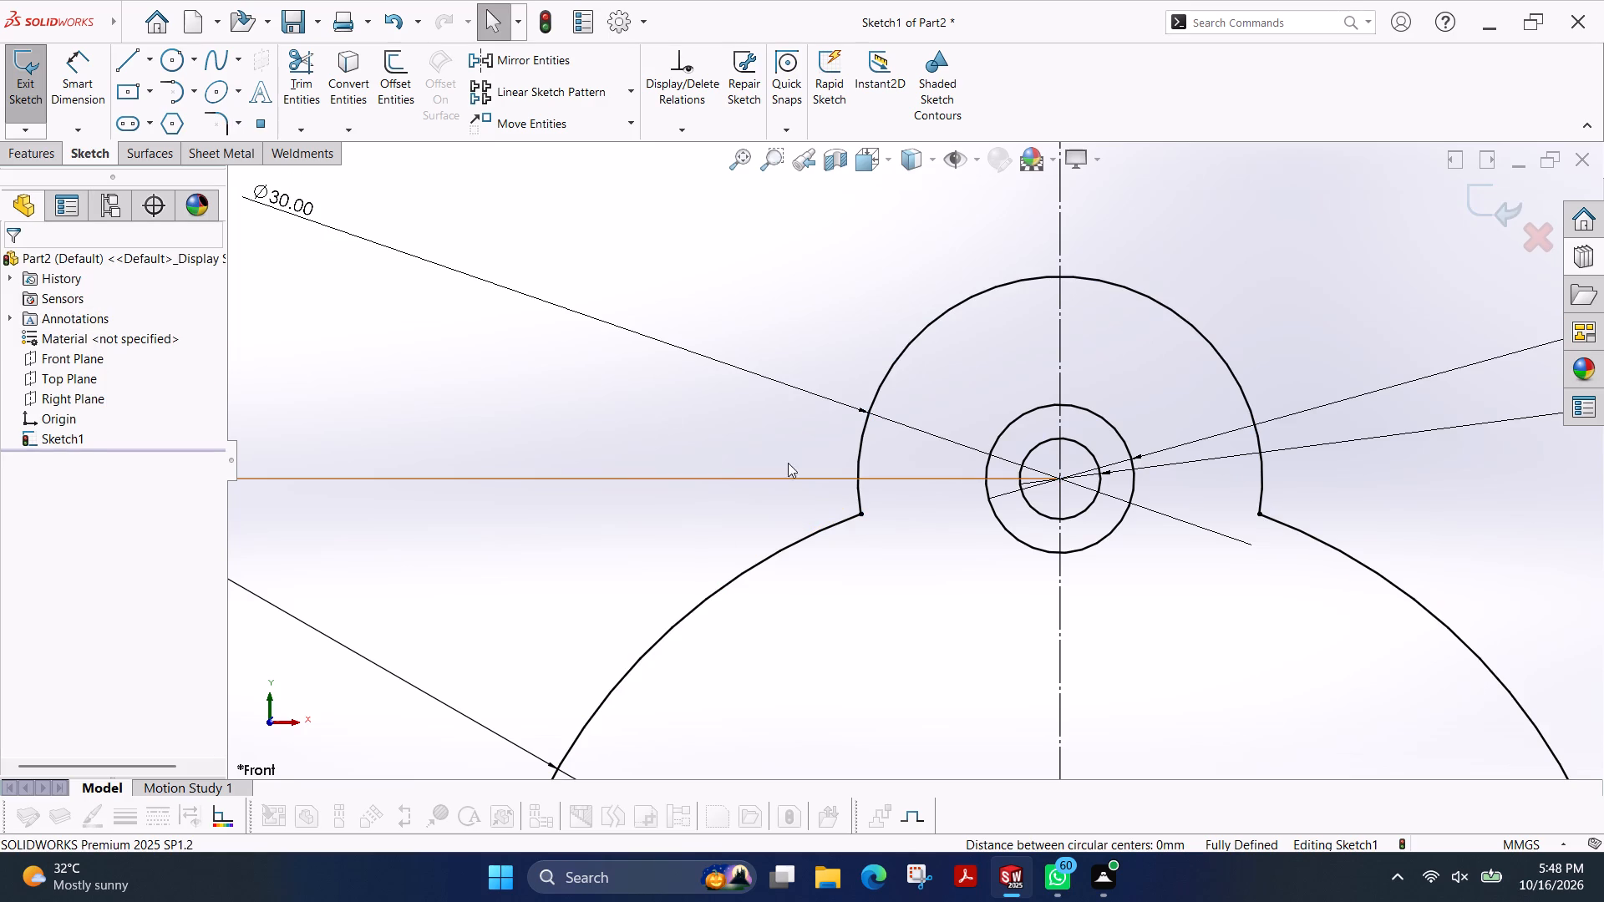
# Add a 7 mm sketch fillet at the left corner between the 86 mm arc and the 30 mm lug arc.
pyautogui.click(221, 136)
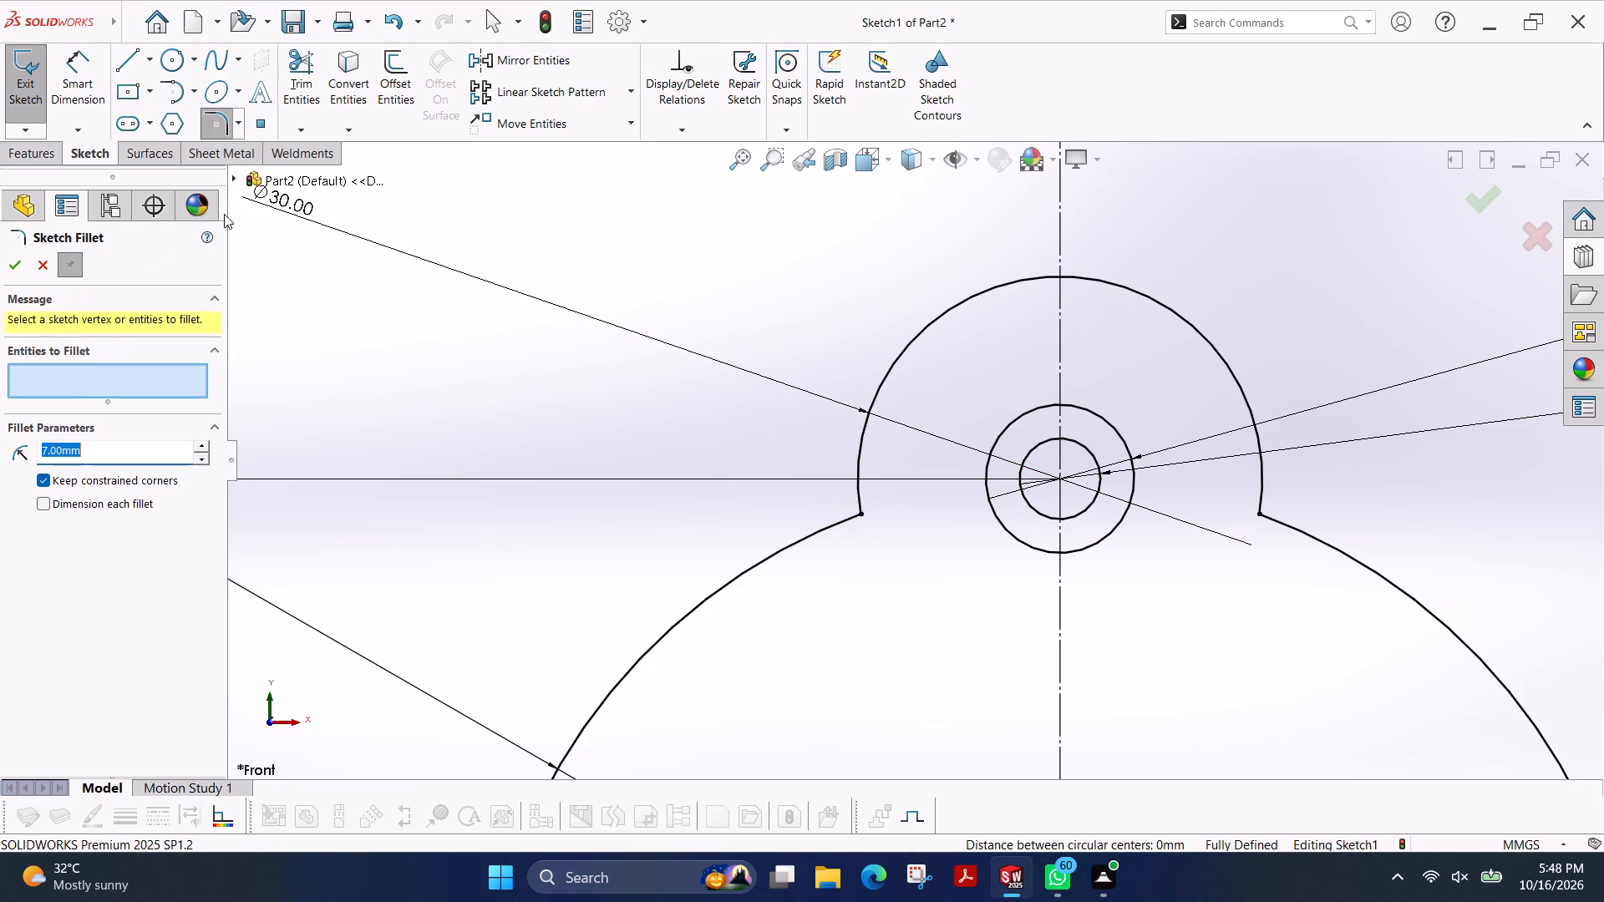
pyautogui.click(810, 538)
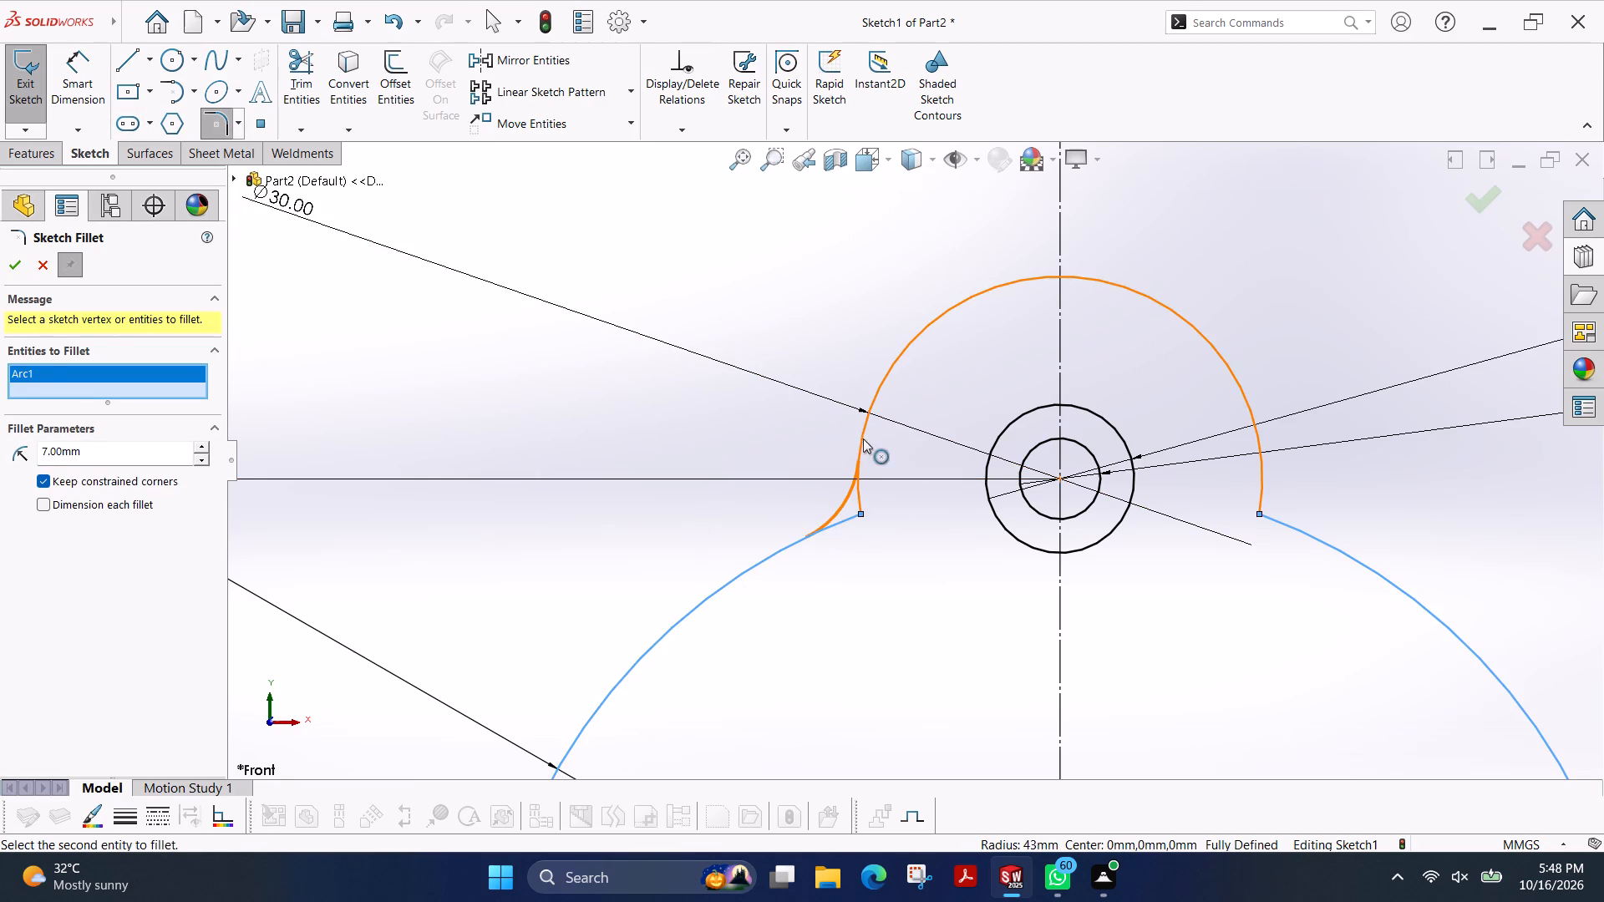
pyautogui.click(859, 438)
pyautogui.click(8, 265)
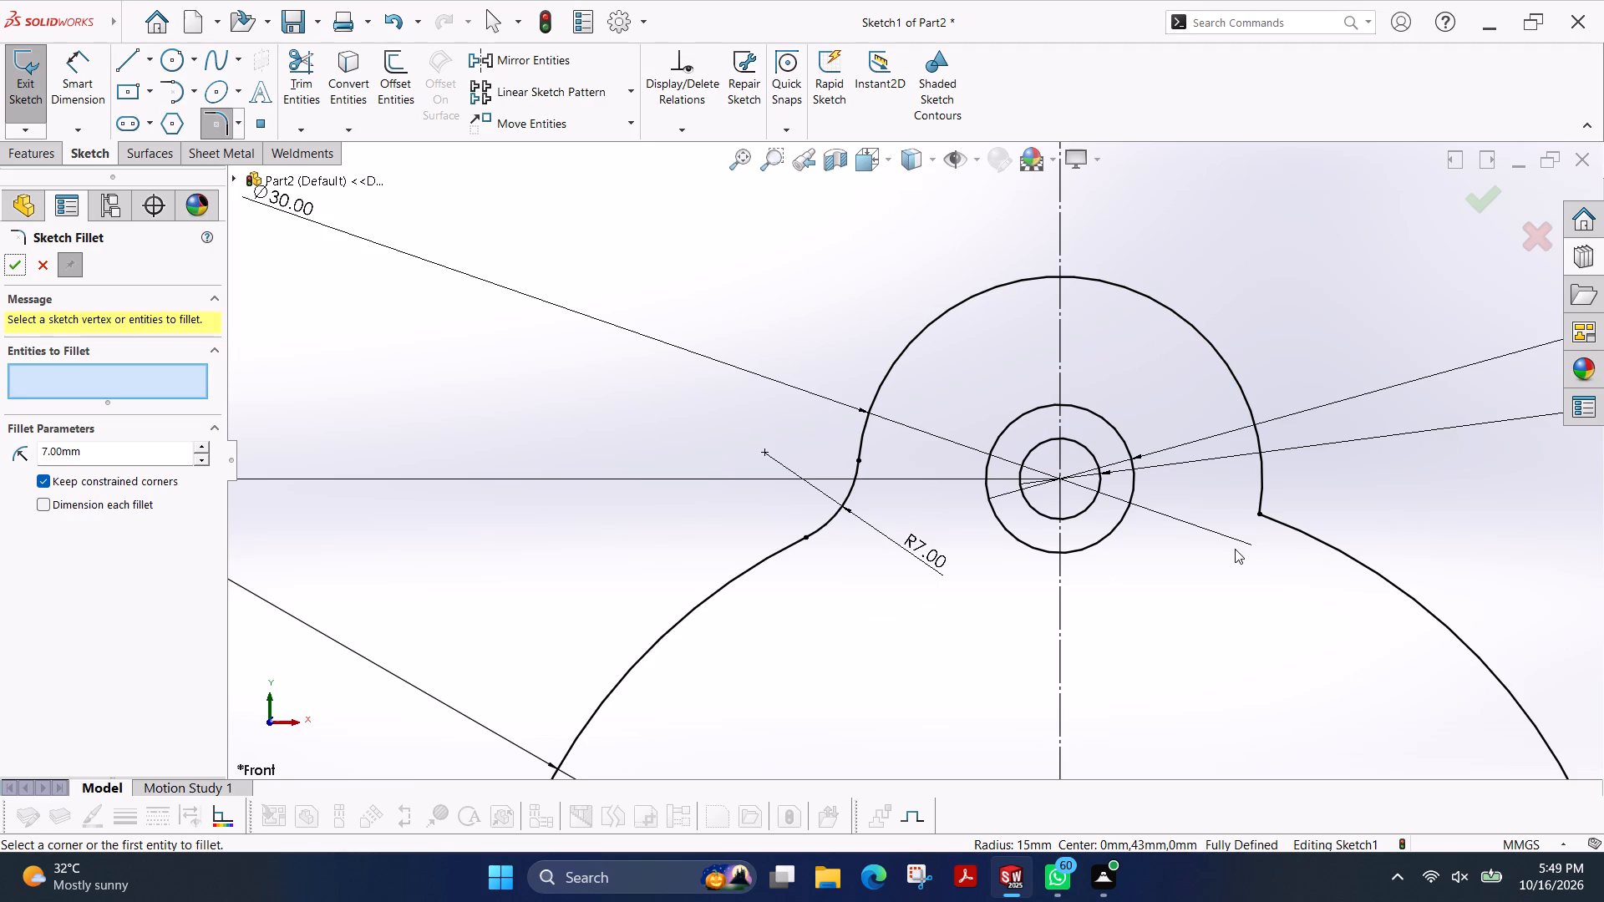
pyautogui.scroll(1, 1222, 554)
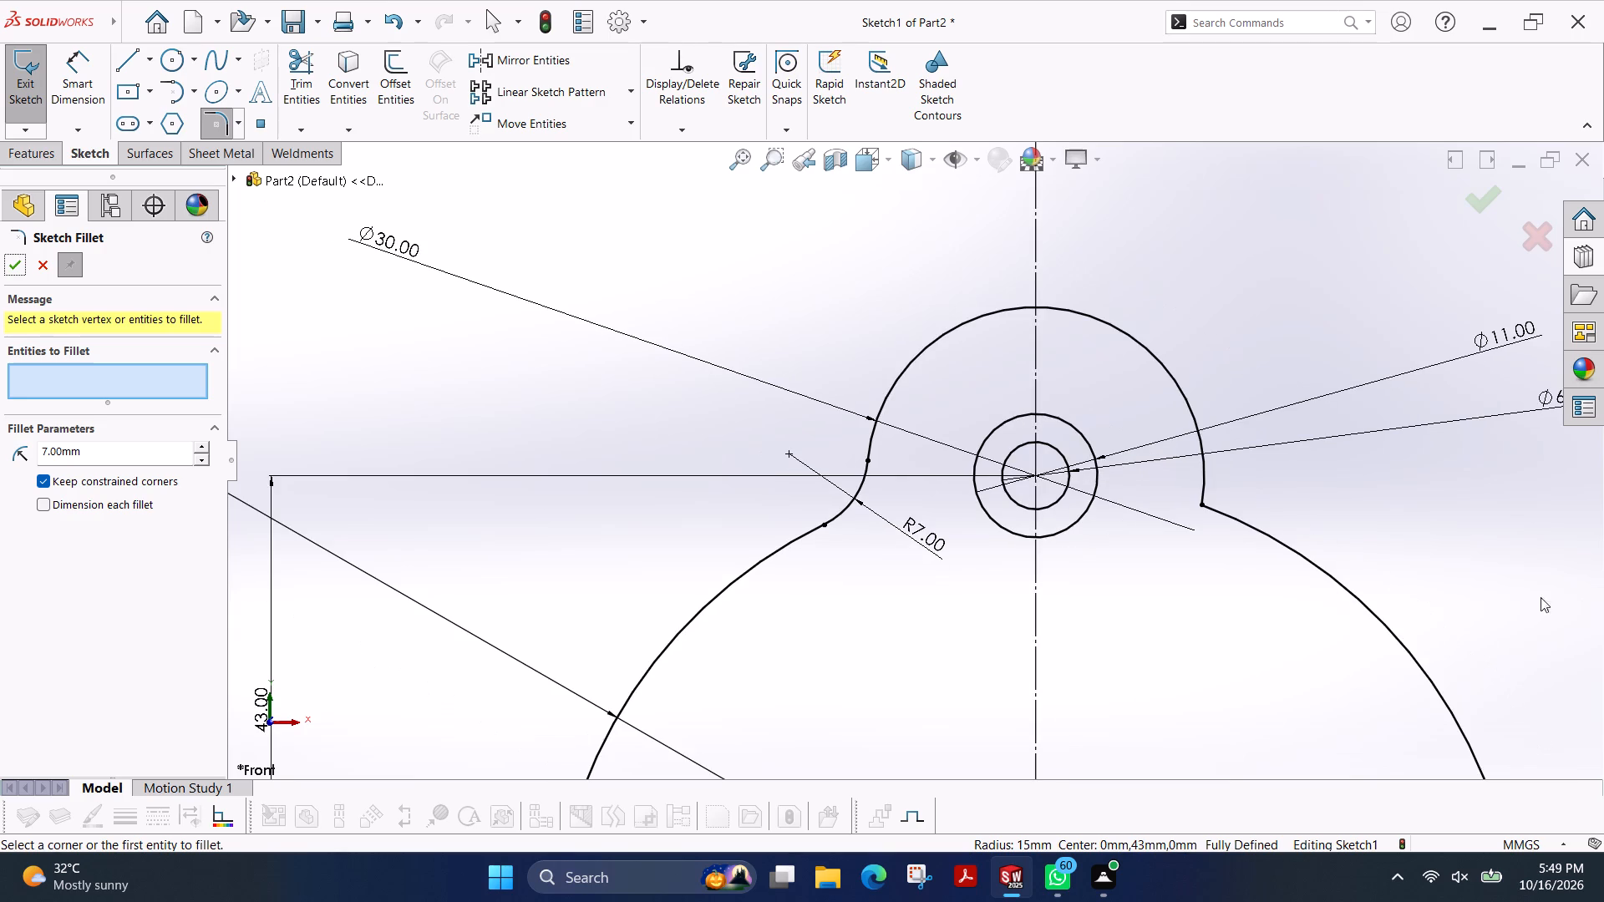
pyautogui.scroll(3, 1191, 541)
pyautogui.scroll(2, 1018, 557)
pyautogui.scroll(-1, 1018, 544)
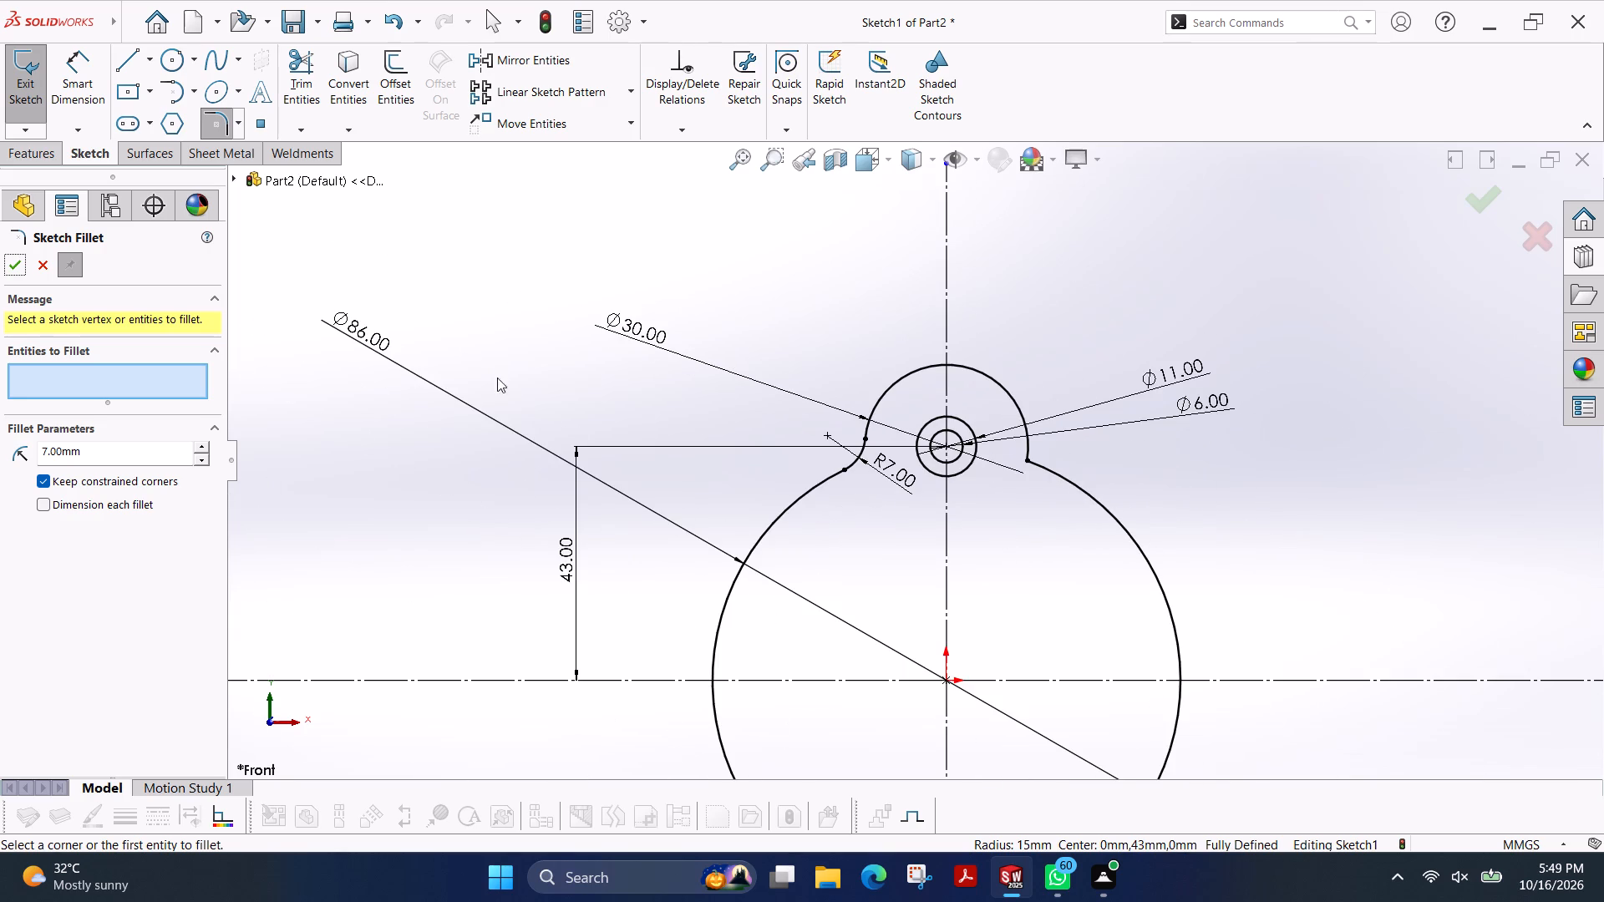
pyautogui.click(15, 264)
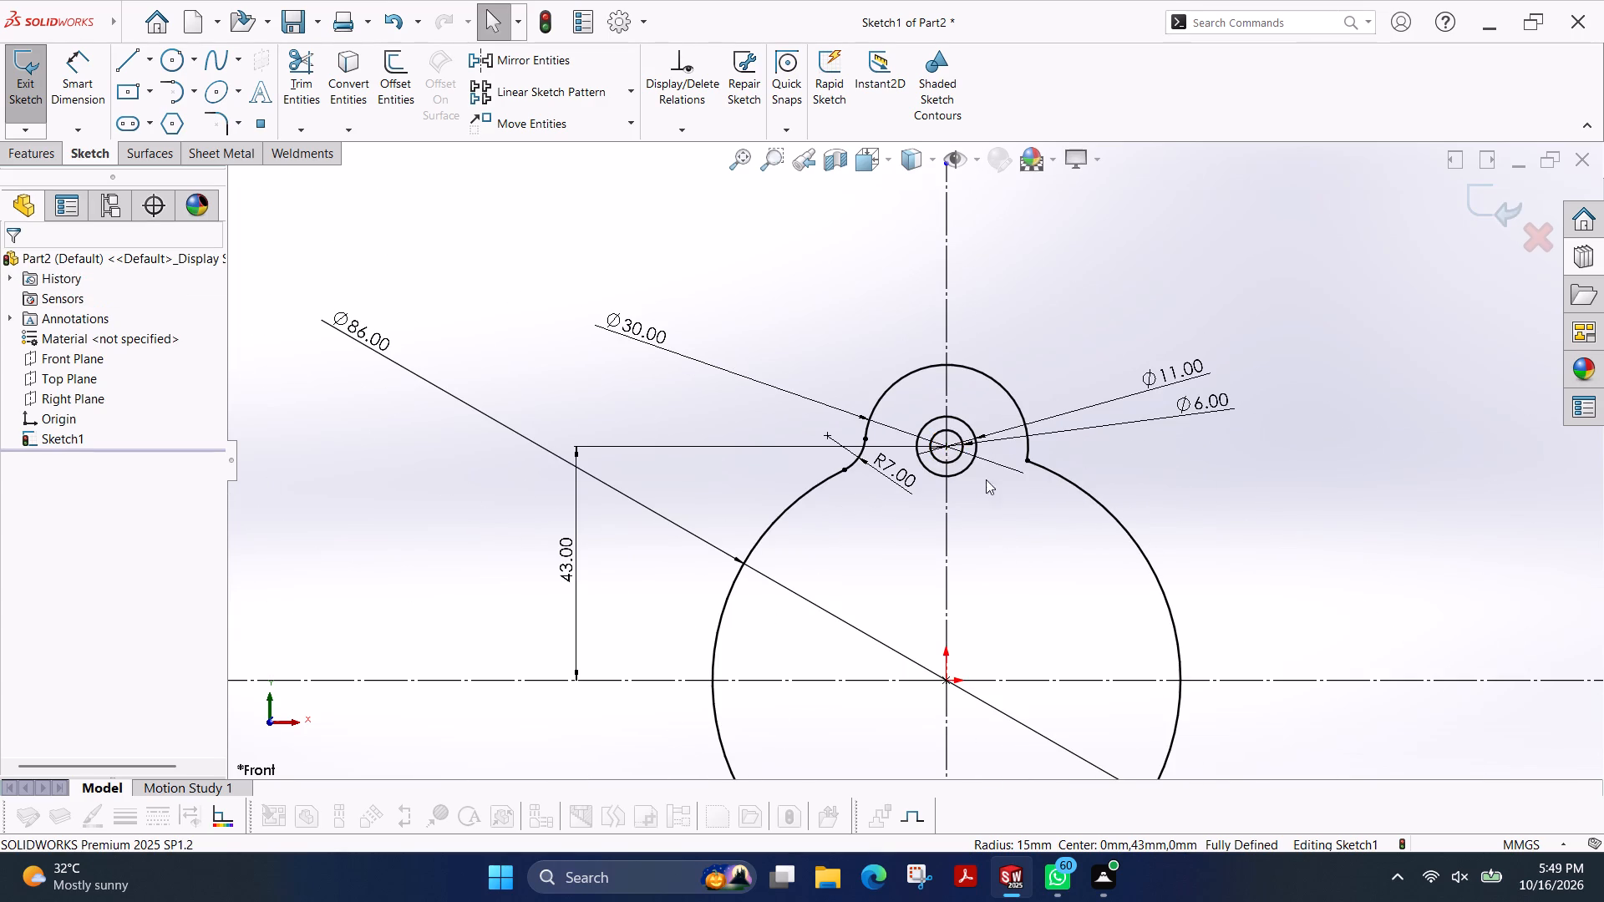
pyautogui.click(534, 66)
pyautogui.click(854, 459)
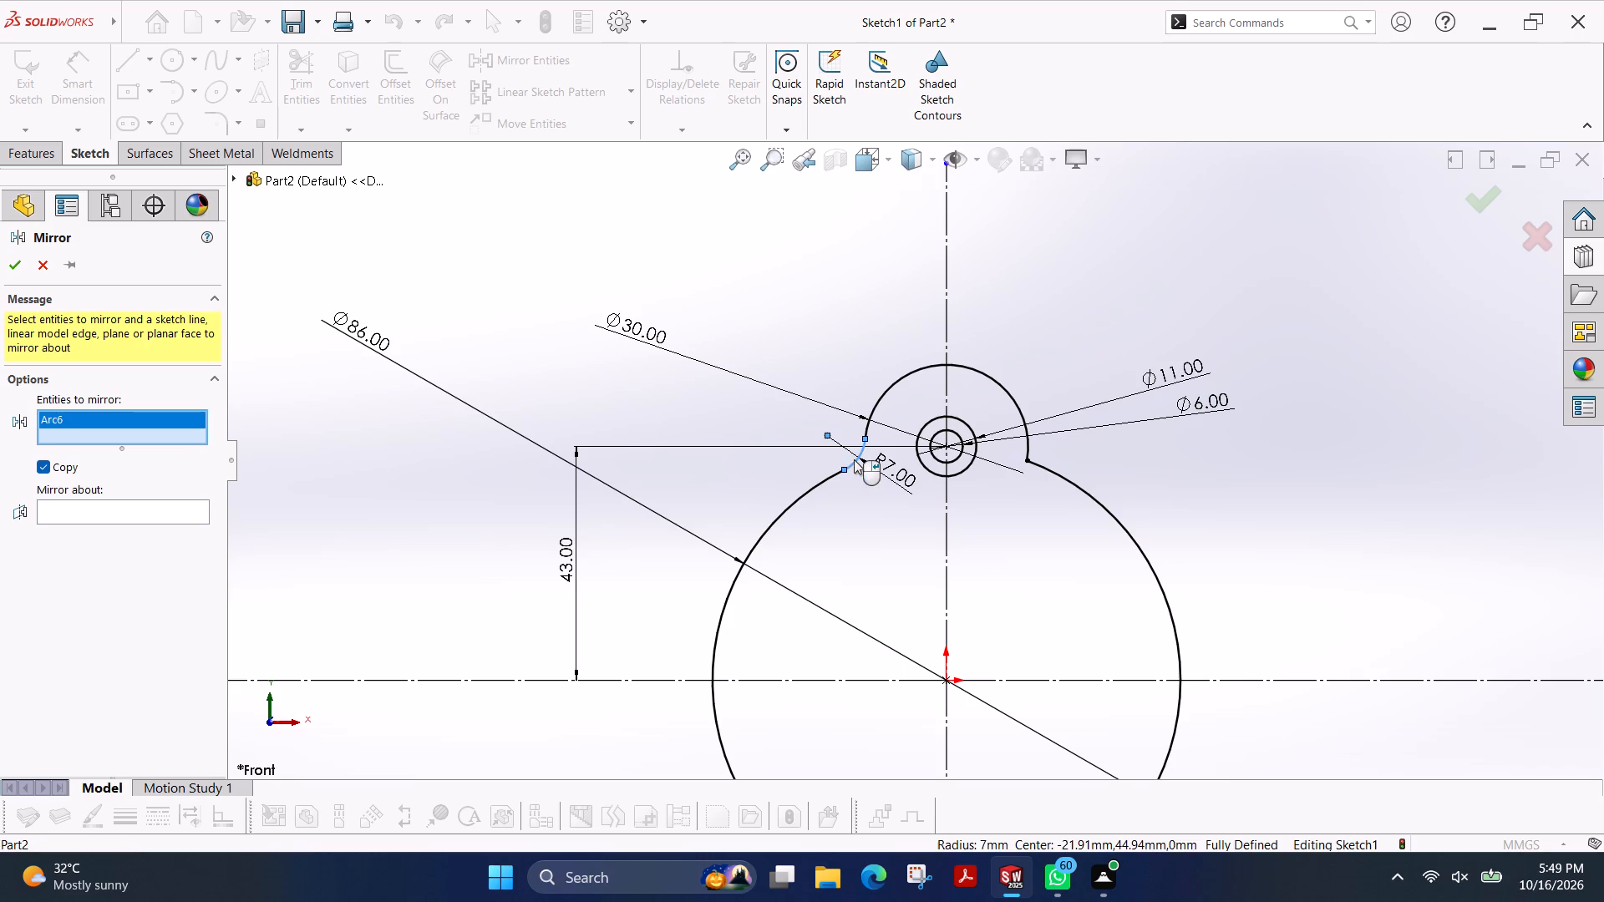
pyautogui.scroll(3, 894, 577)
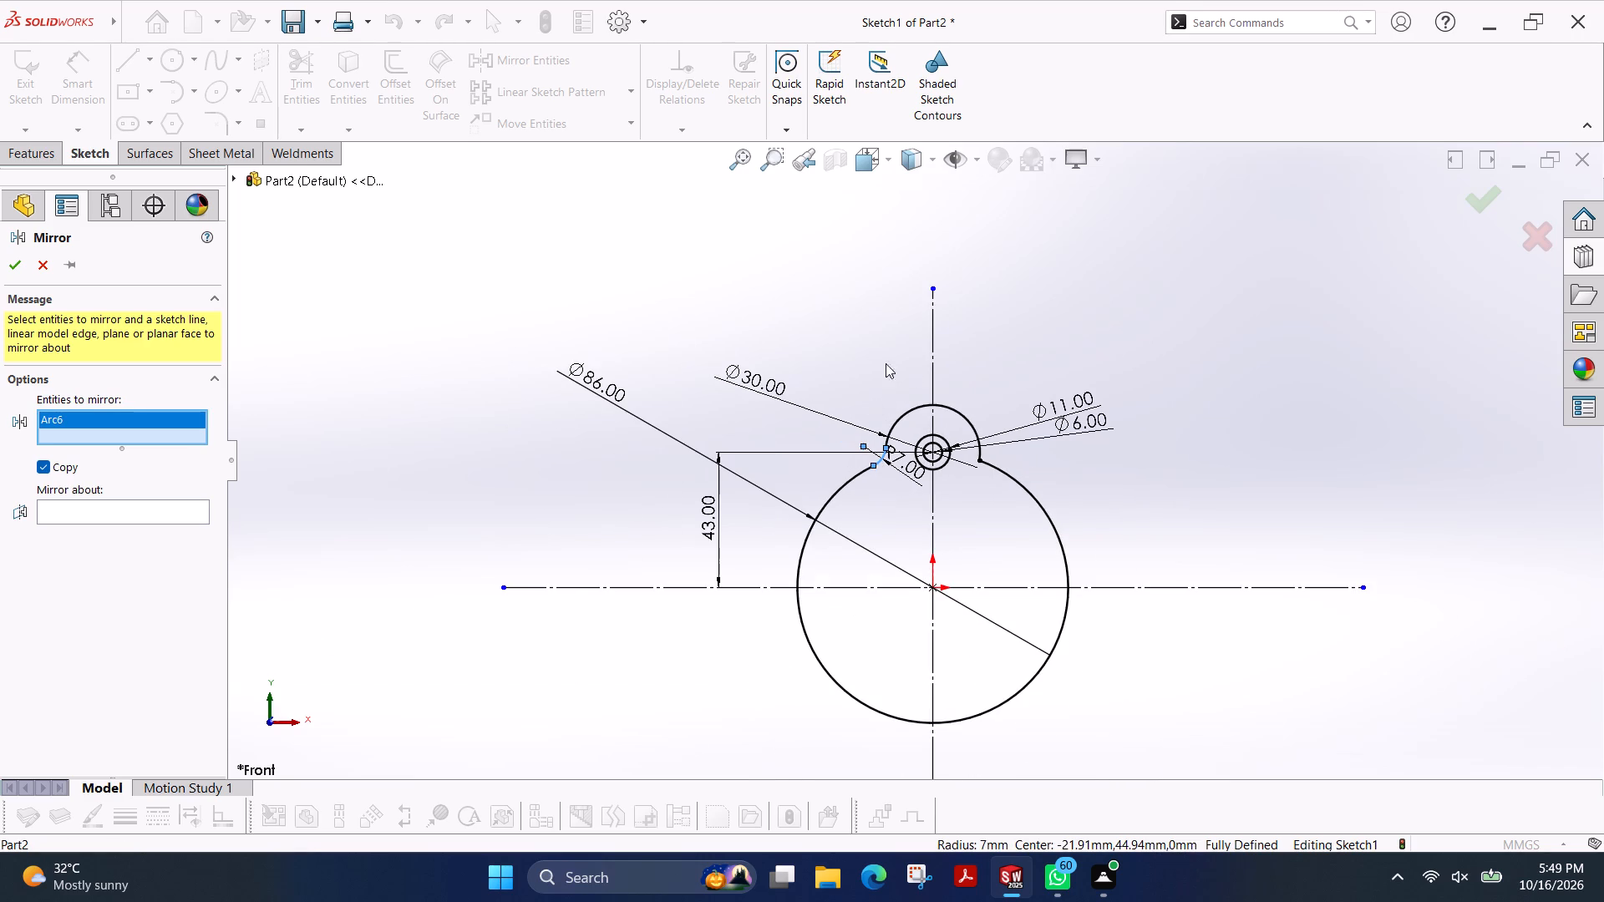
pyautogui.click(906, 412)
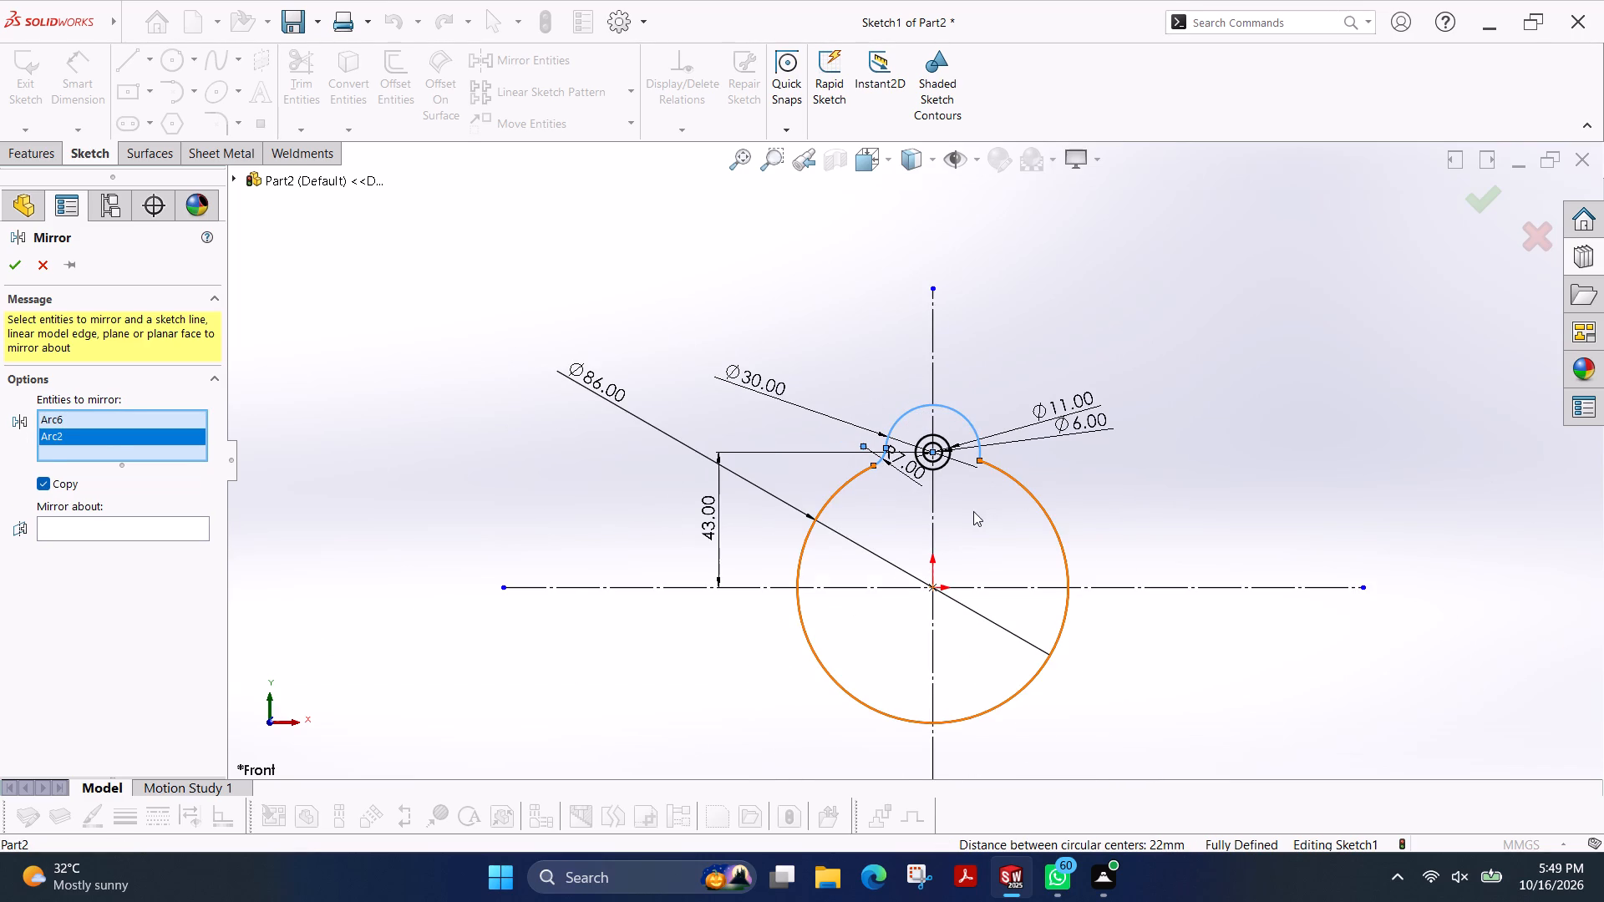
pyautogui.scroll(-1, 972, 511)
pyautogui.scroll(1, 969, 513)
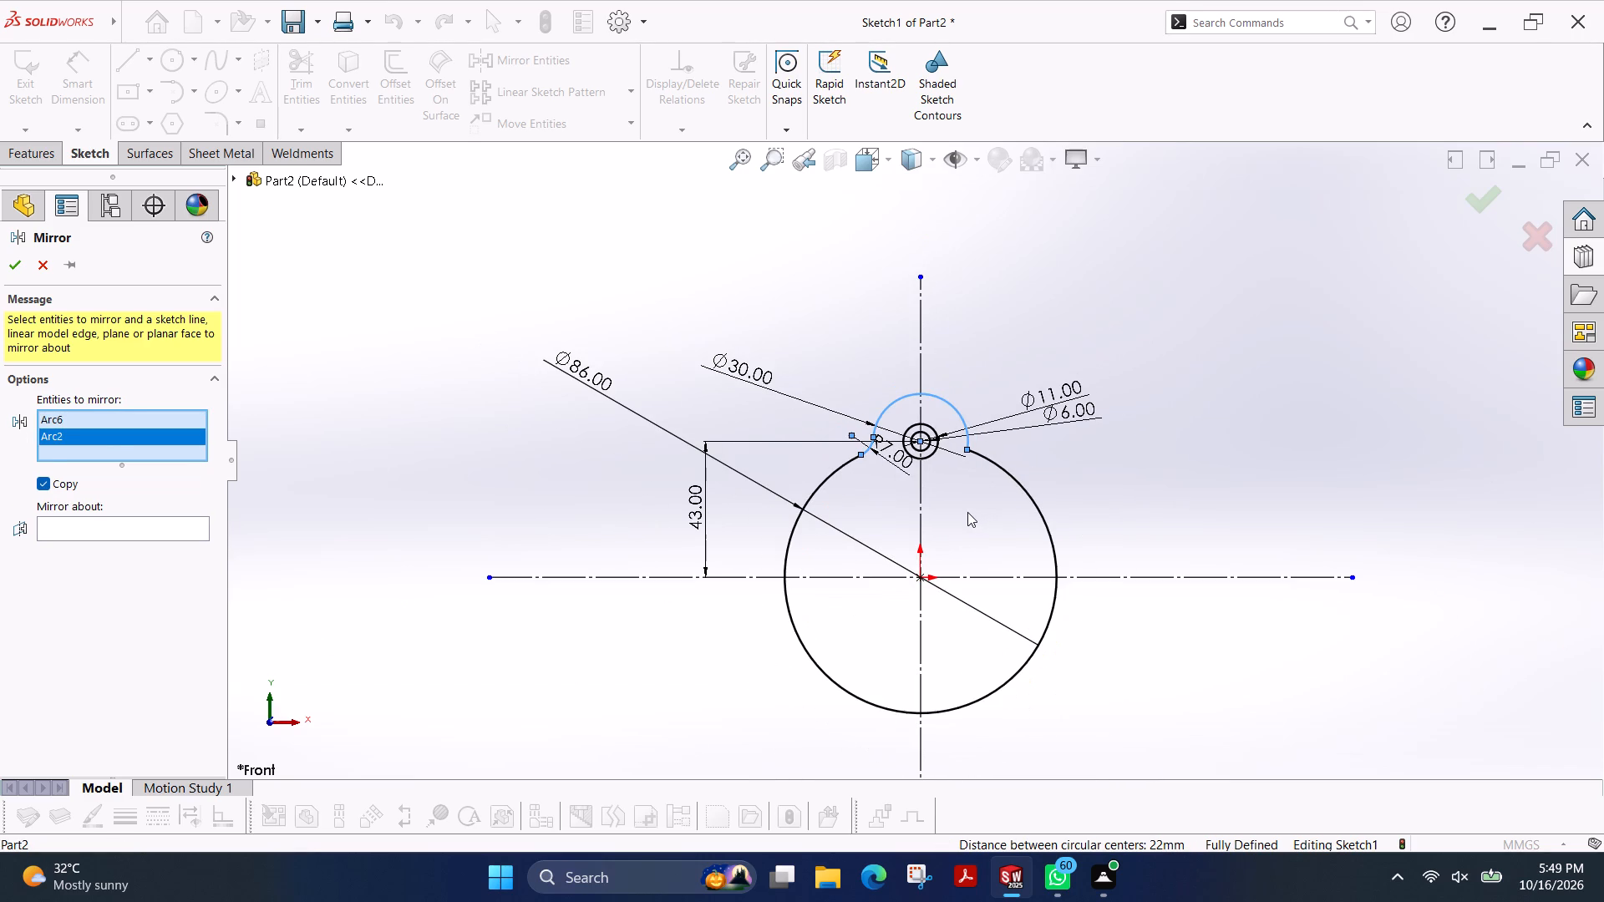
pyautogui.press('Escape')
# Mirror the 7 mm fillet arc about the vertical centreline to the other side of the lug, keeping the original.
pyautogui.scroll(-4, 911, 436)
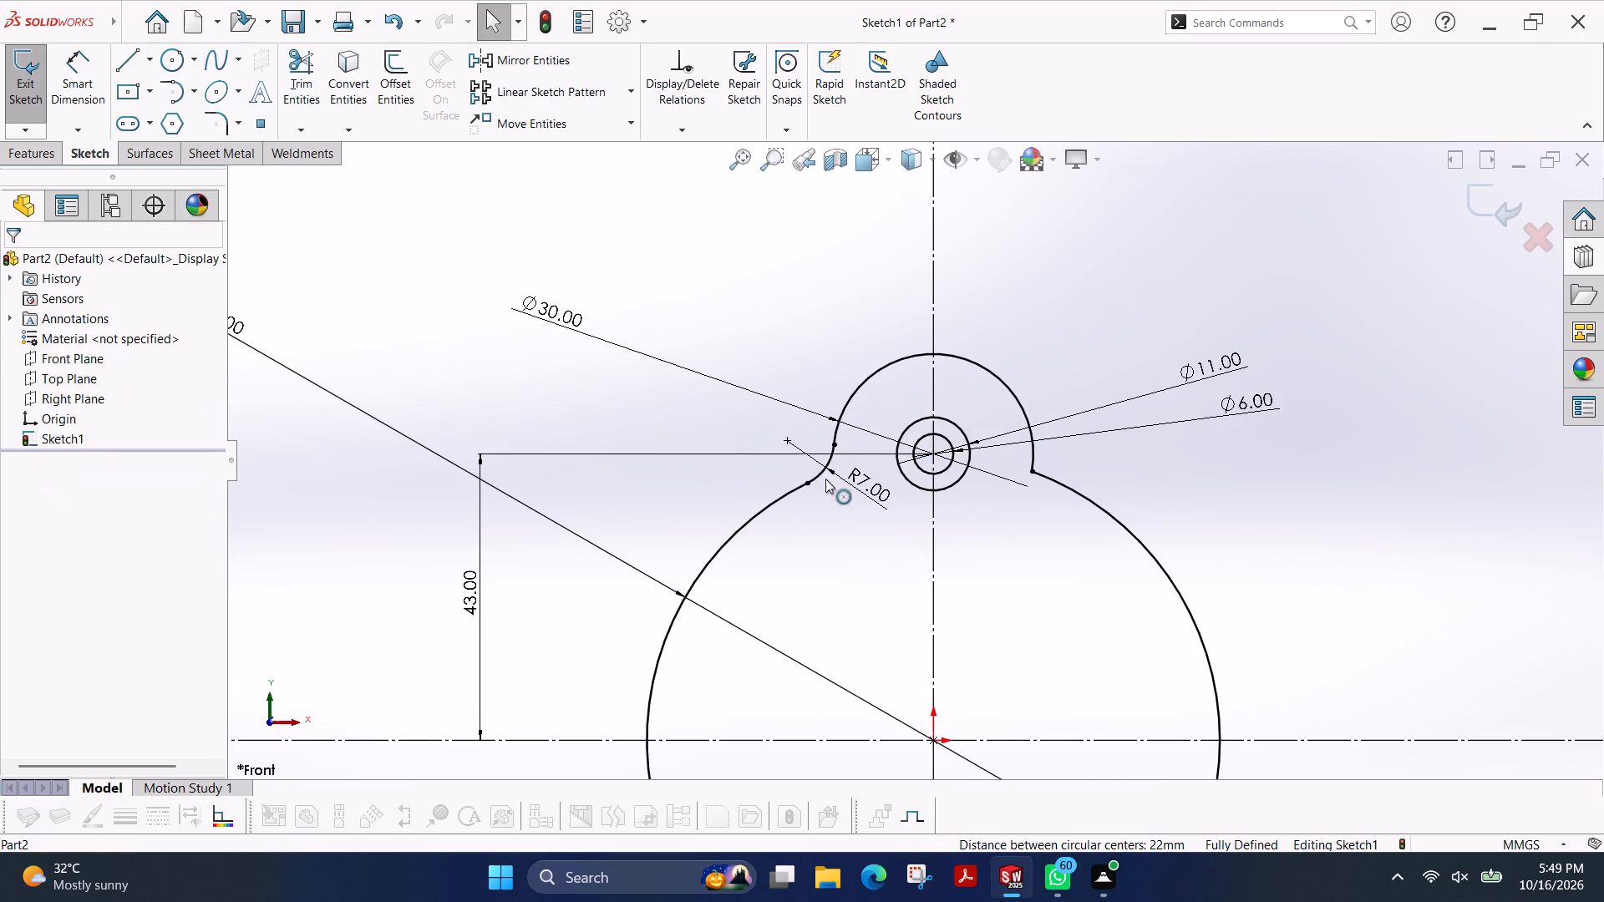
pyautogui.click(820, 474)
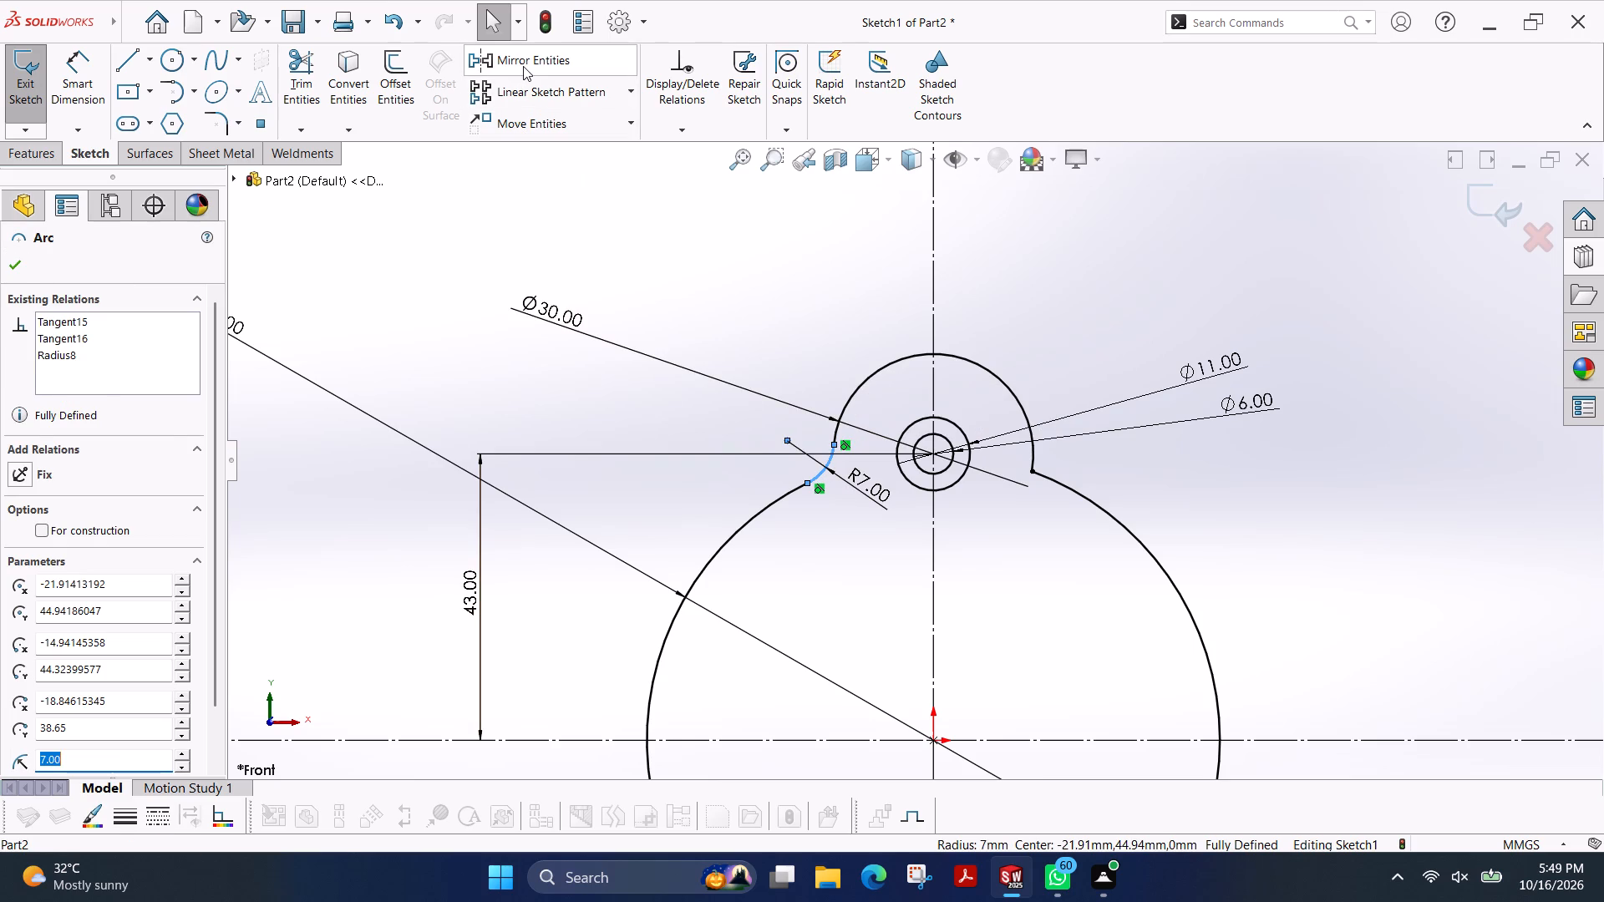
pyautogui.press('Escape')
pyautogui.click(523, 66)
pyautogui.click(826, 471)
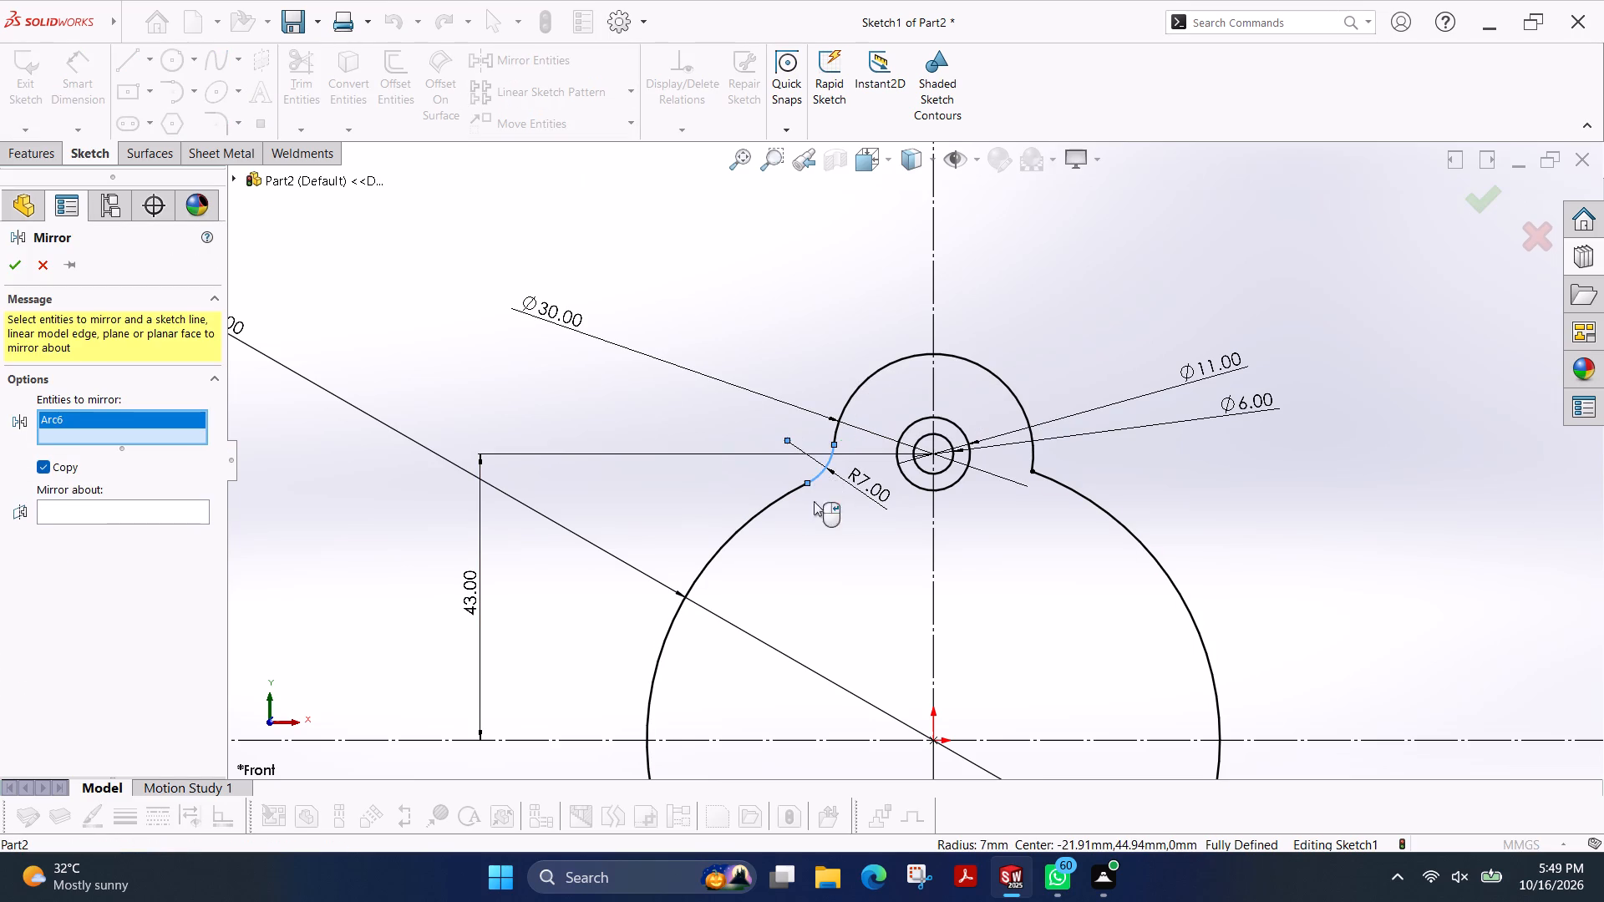
pyautogui.click(77, 514)
pyautogui.click(935, 286)
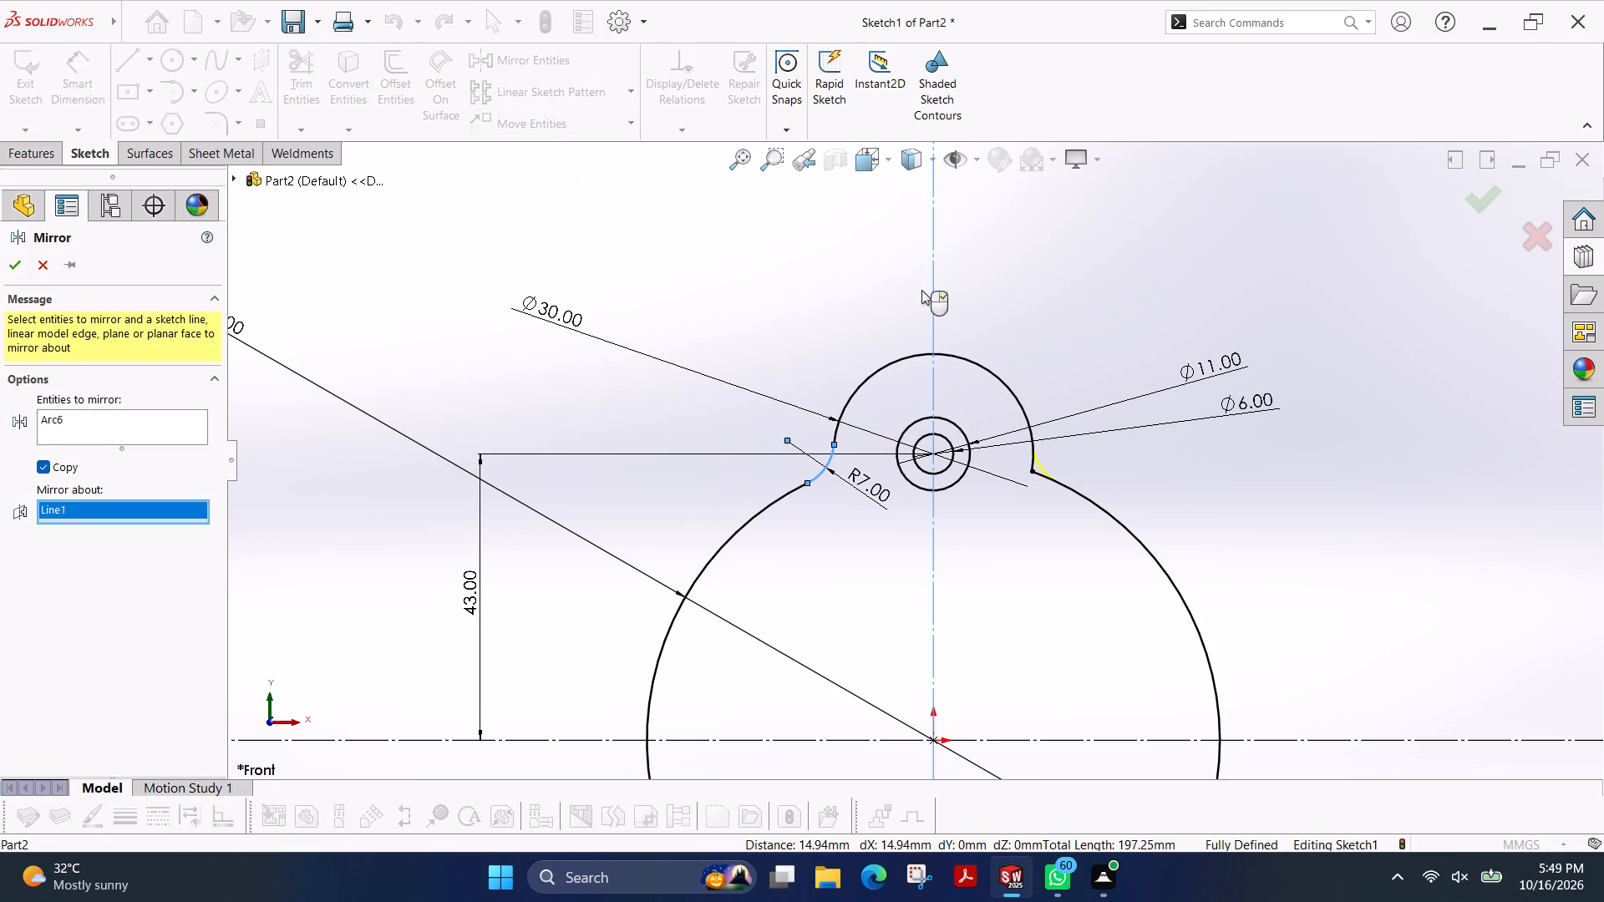
pyautogui.click(14, 266)
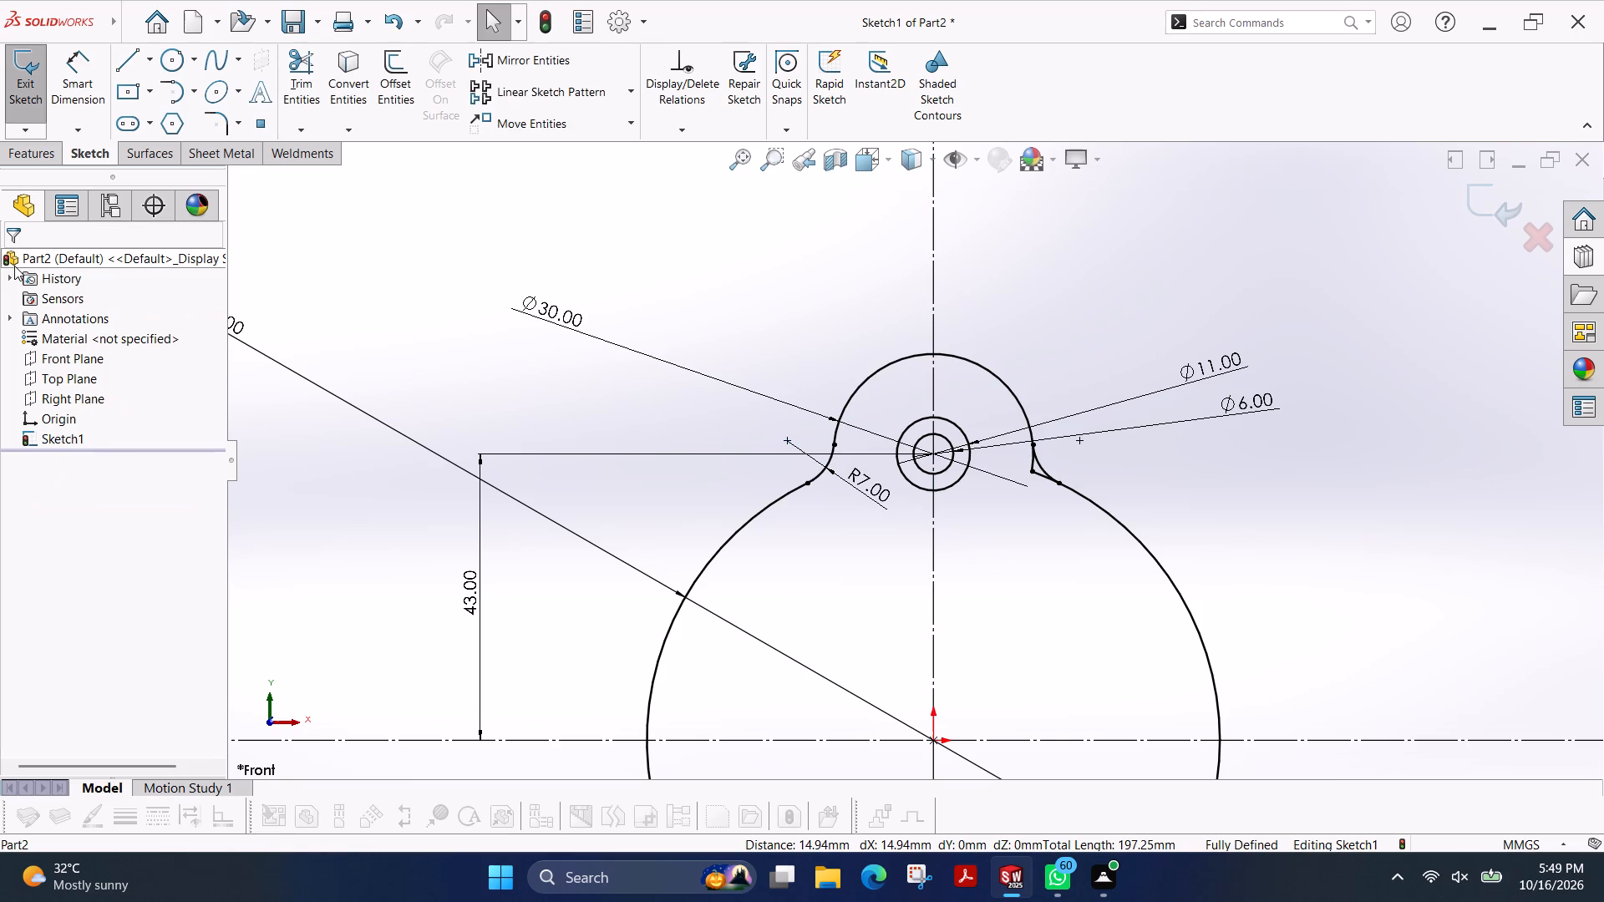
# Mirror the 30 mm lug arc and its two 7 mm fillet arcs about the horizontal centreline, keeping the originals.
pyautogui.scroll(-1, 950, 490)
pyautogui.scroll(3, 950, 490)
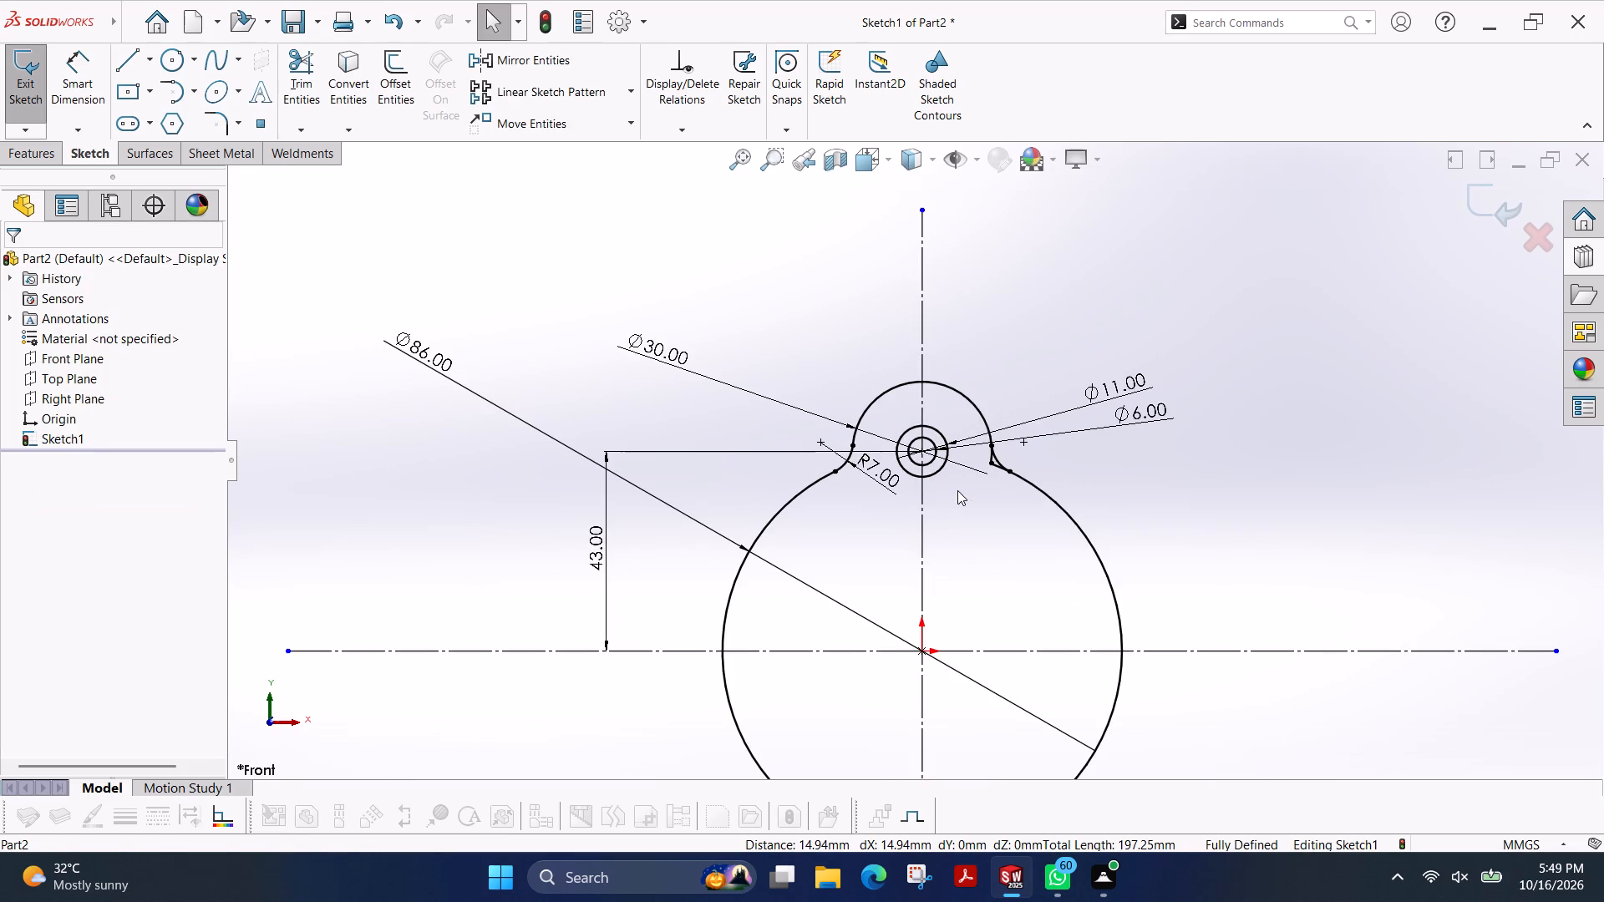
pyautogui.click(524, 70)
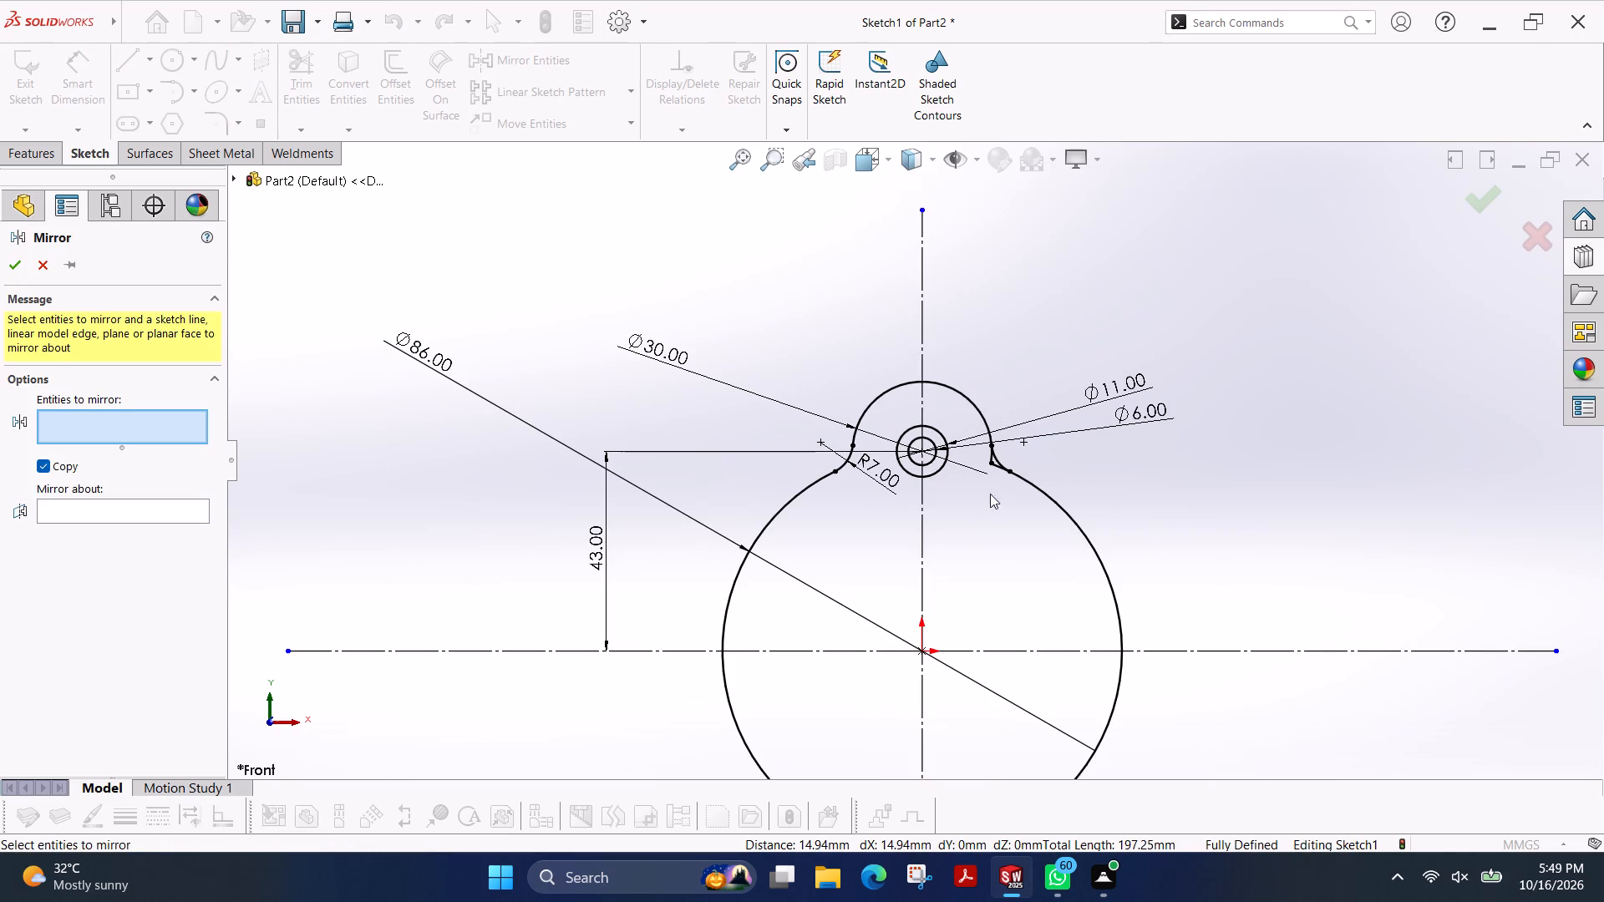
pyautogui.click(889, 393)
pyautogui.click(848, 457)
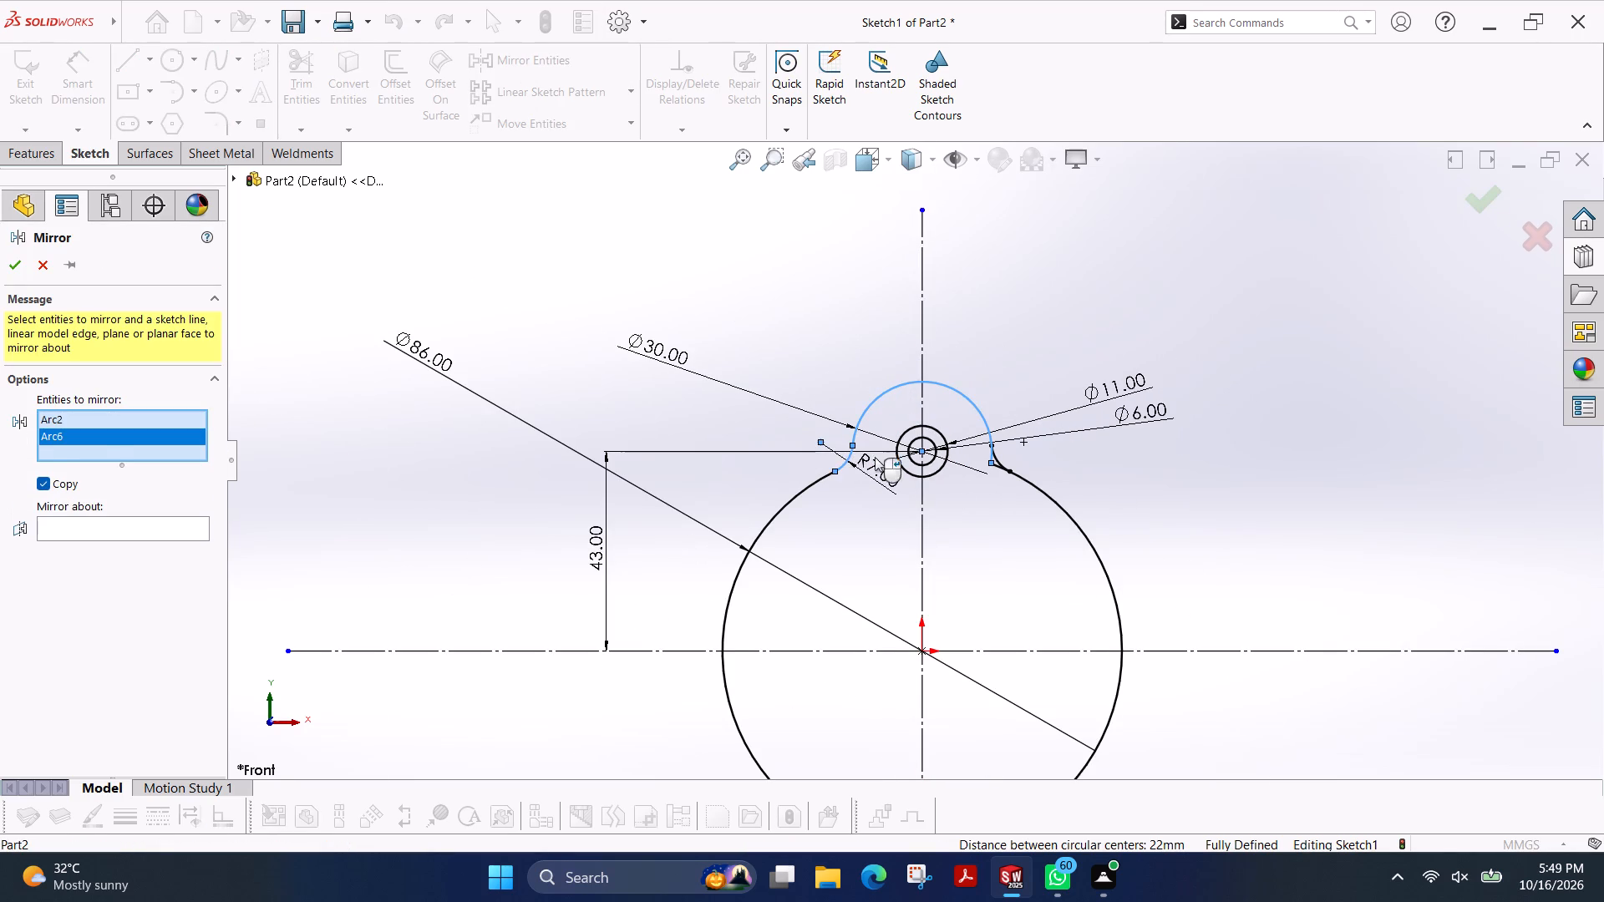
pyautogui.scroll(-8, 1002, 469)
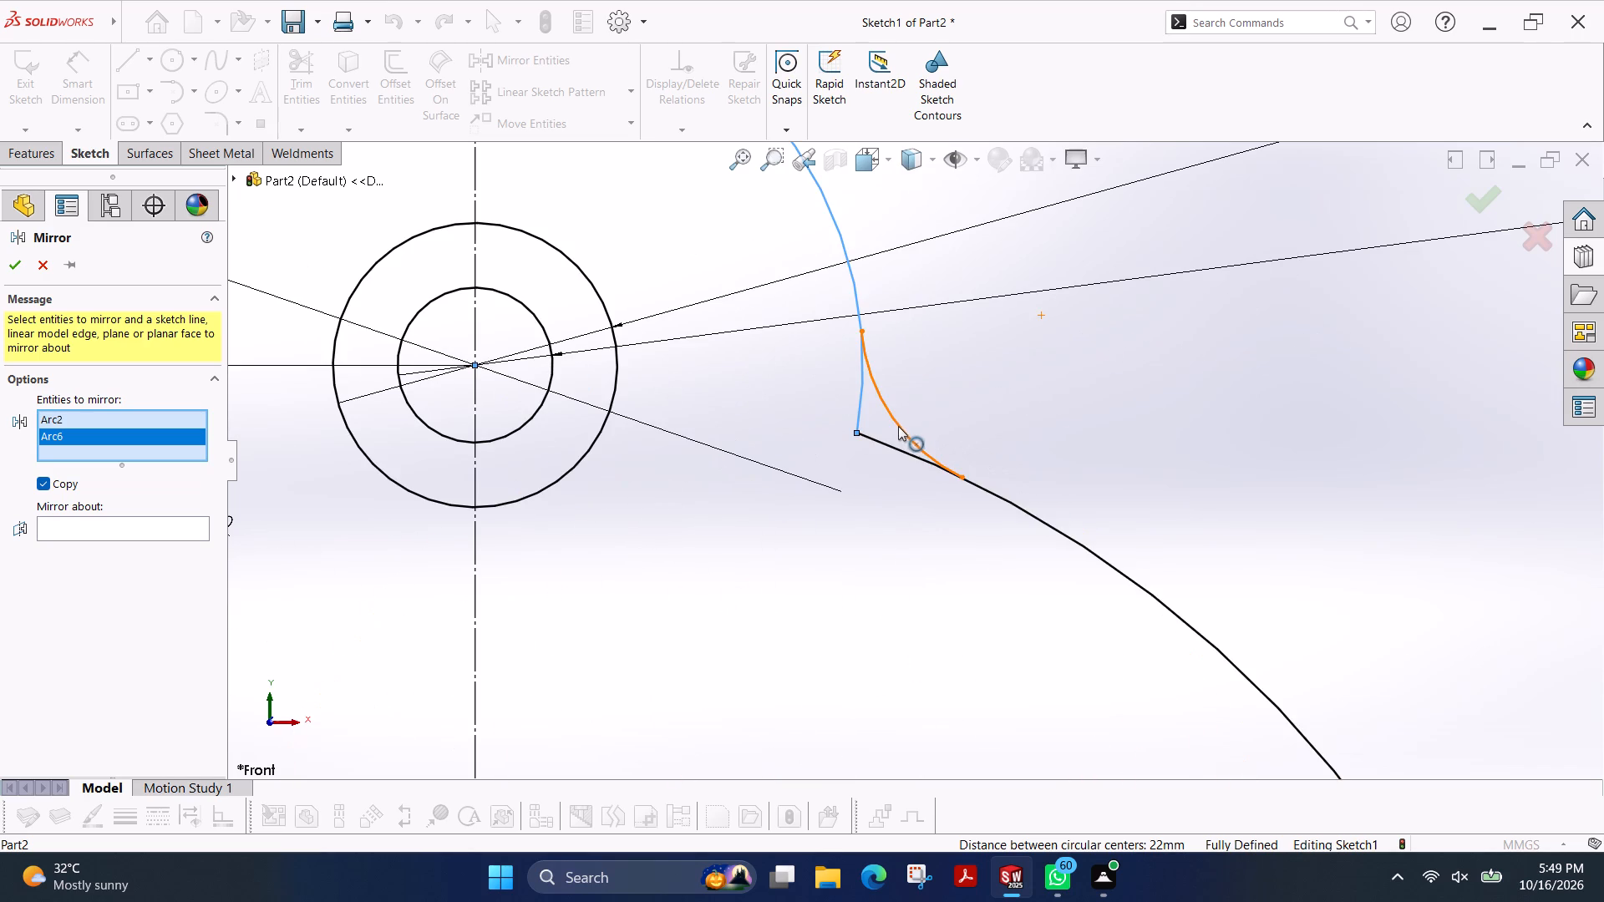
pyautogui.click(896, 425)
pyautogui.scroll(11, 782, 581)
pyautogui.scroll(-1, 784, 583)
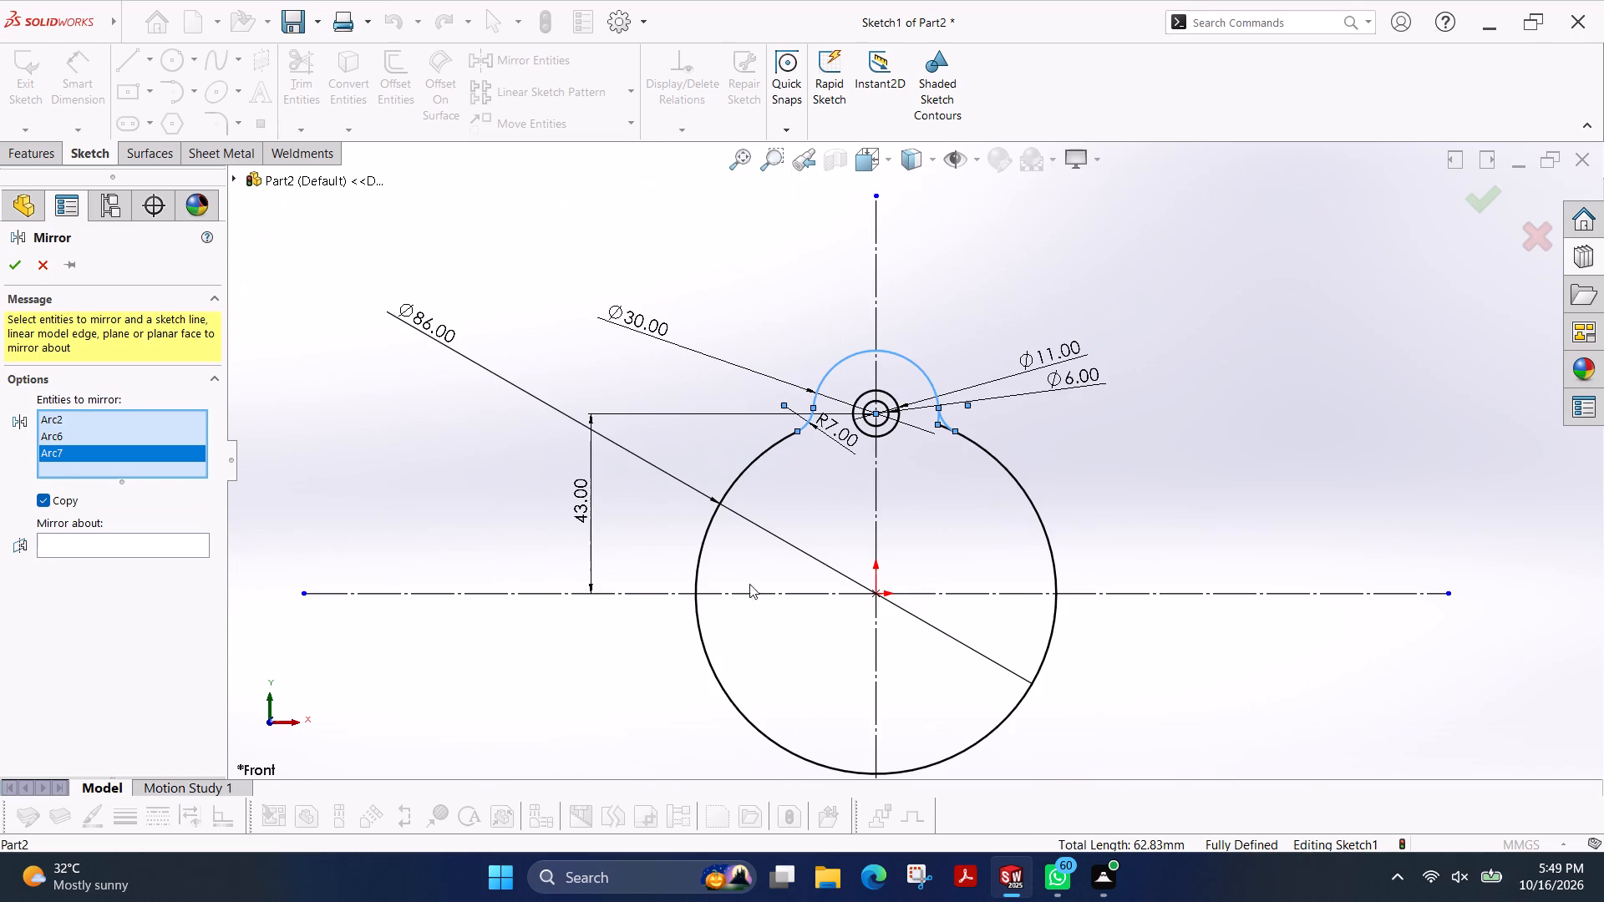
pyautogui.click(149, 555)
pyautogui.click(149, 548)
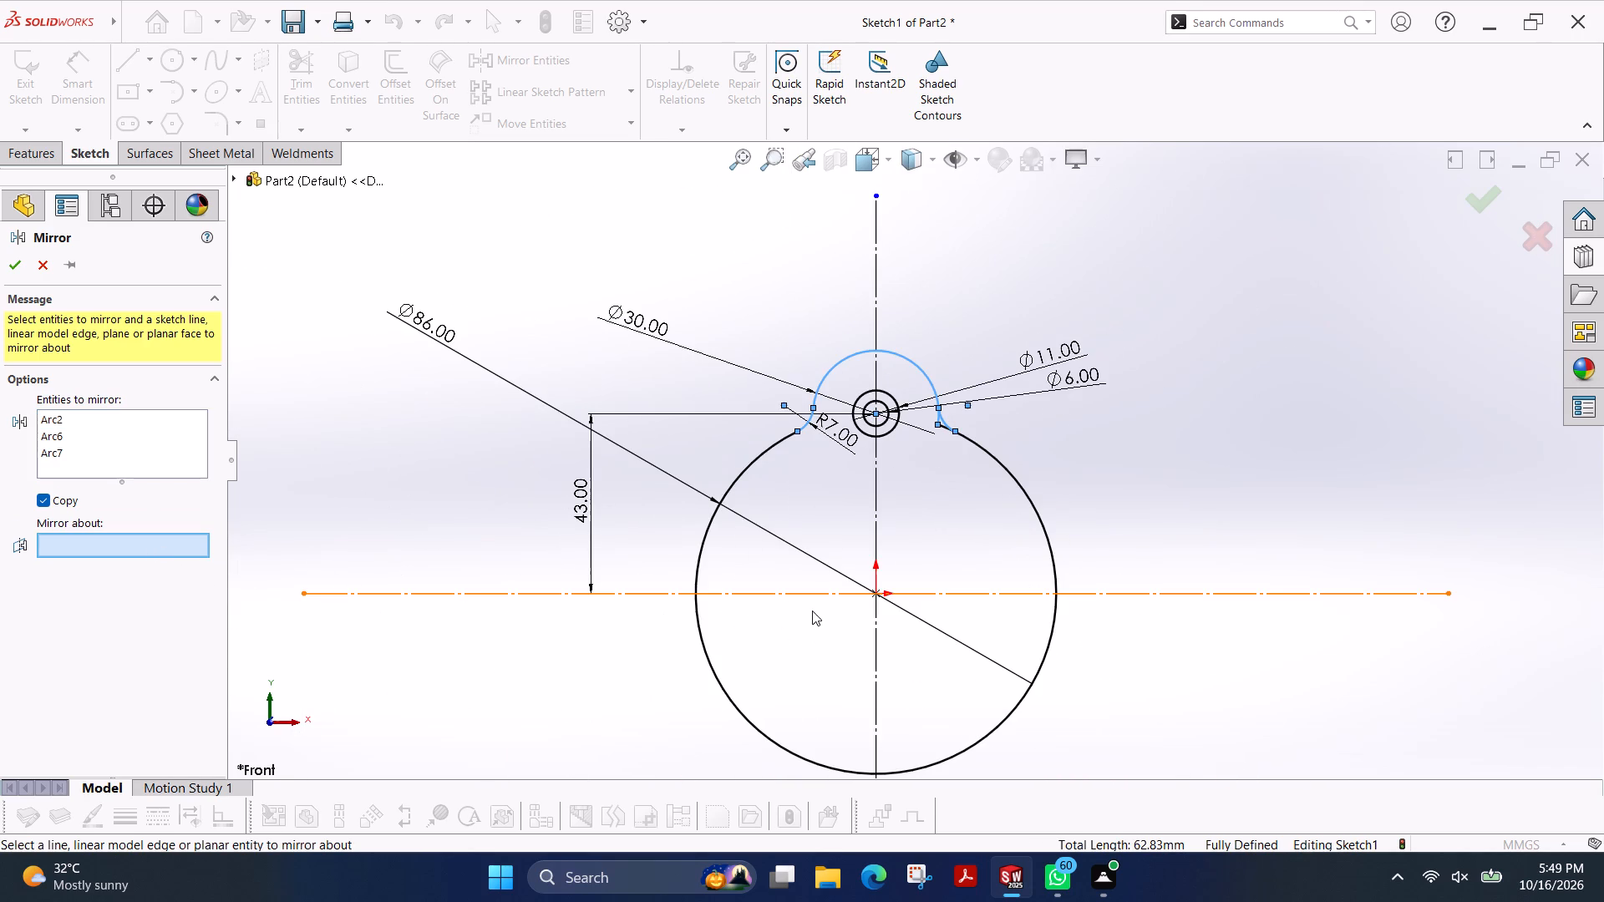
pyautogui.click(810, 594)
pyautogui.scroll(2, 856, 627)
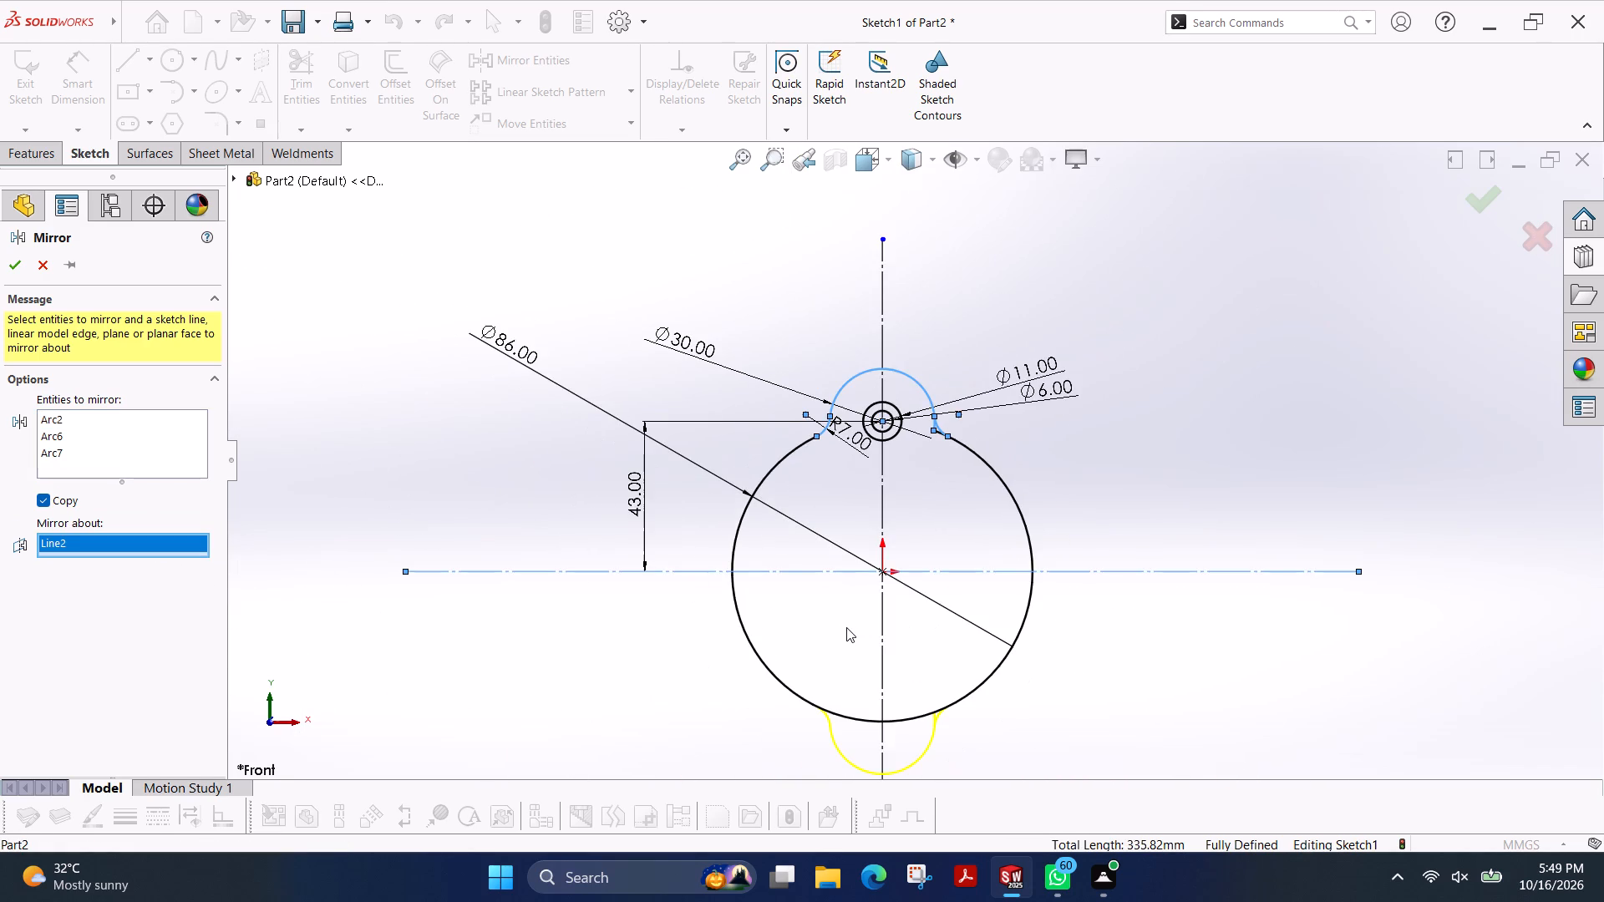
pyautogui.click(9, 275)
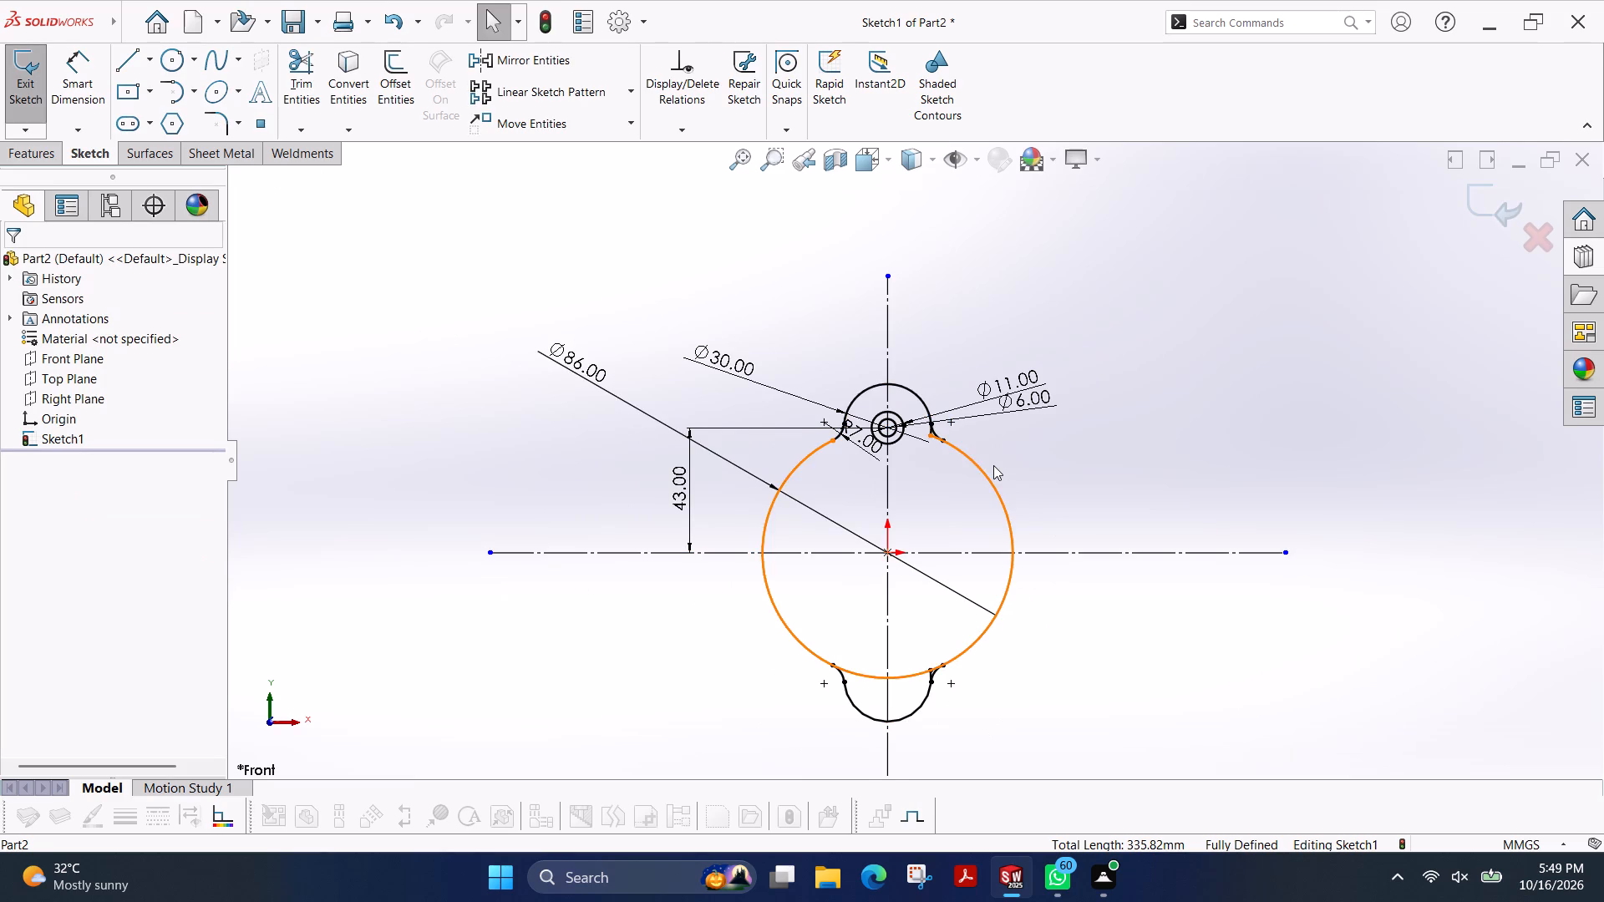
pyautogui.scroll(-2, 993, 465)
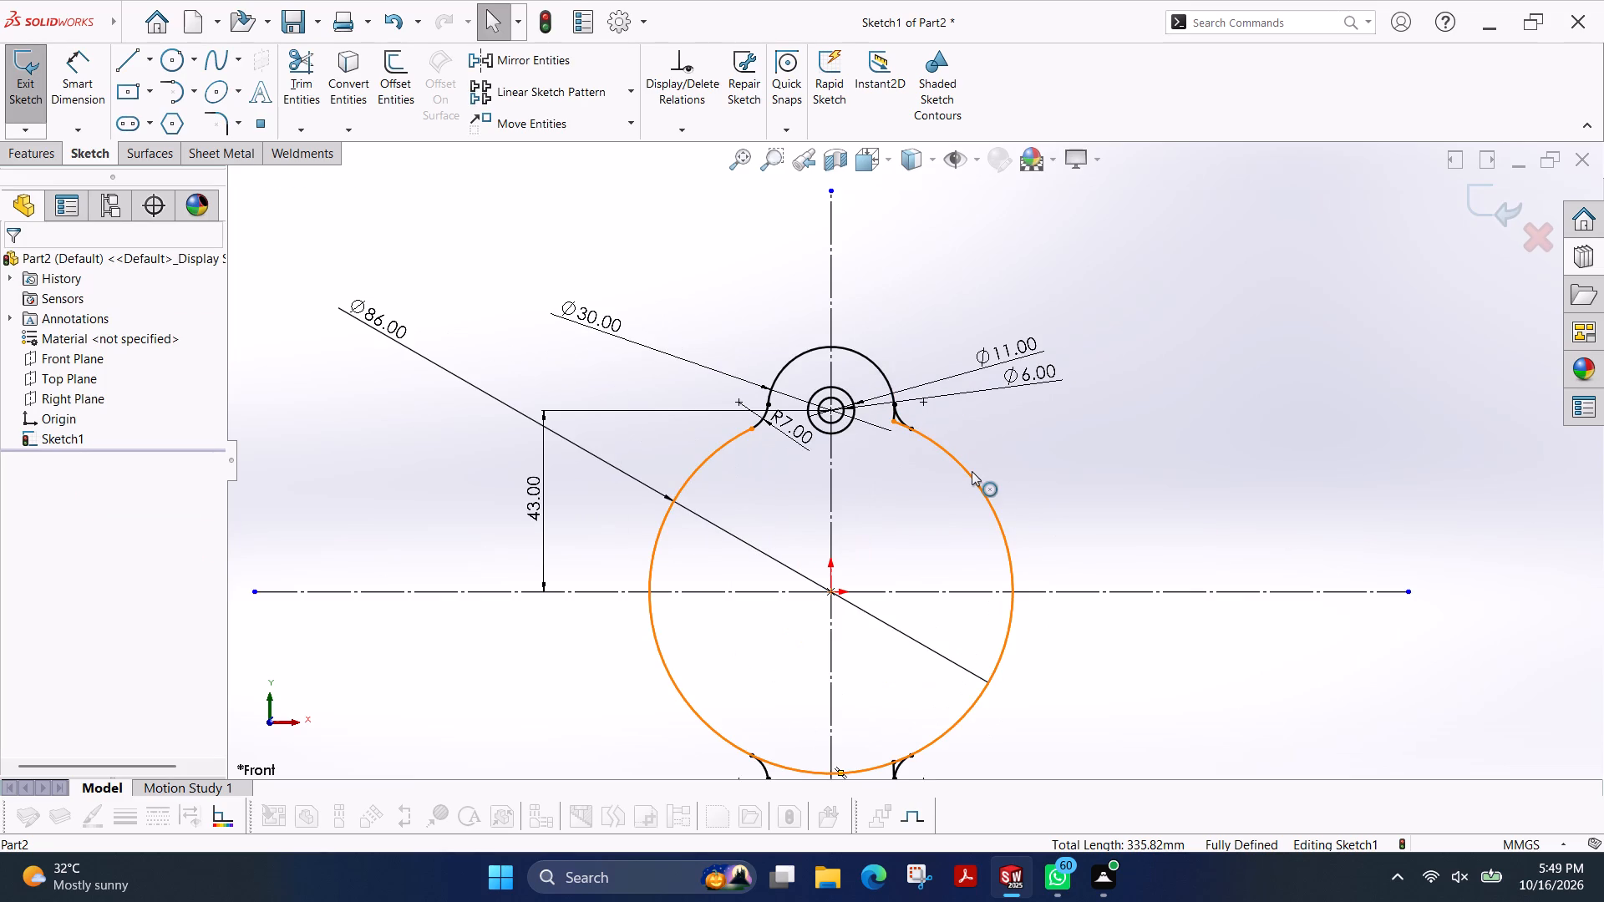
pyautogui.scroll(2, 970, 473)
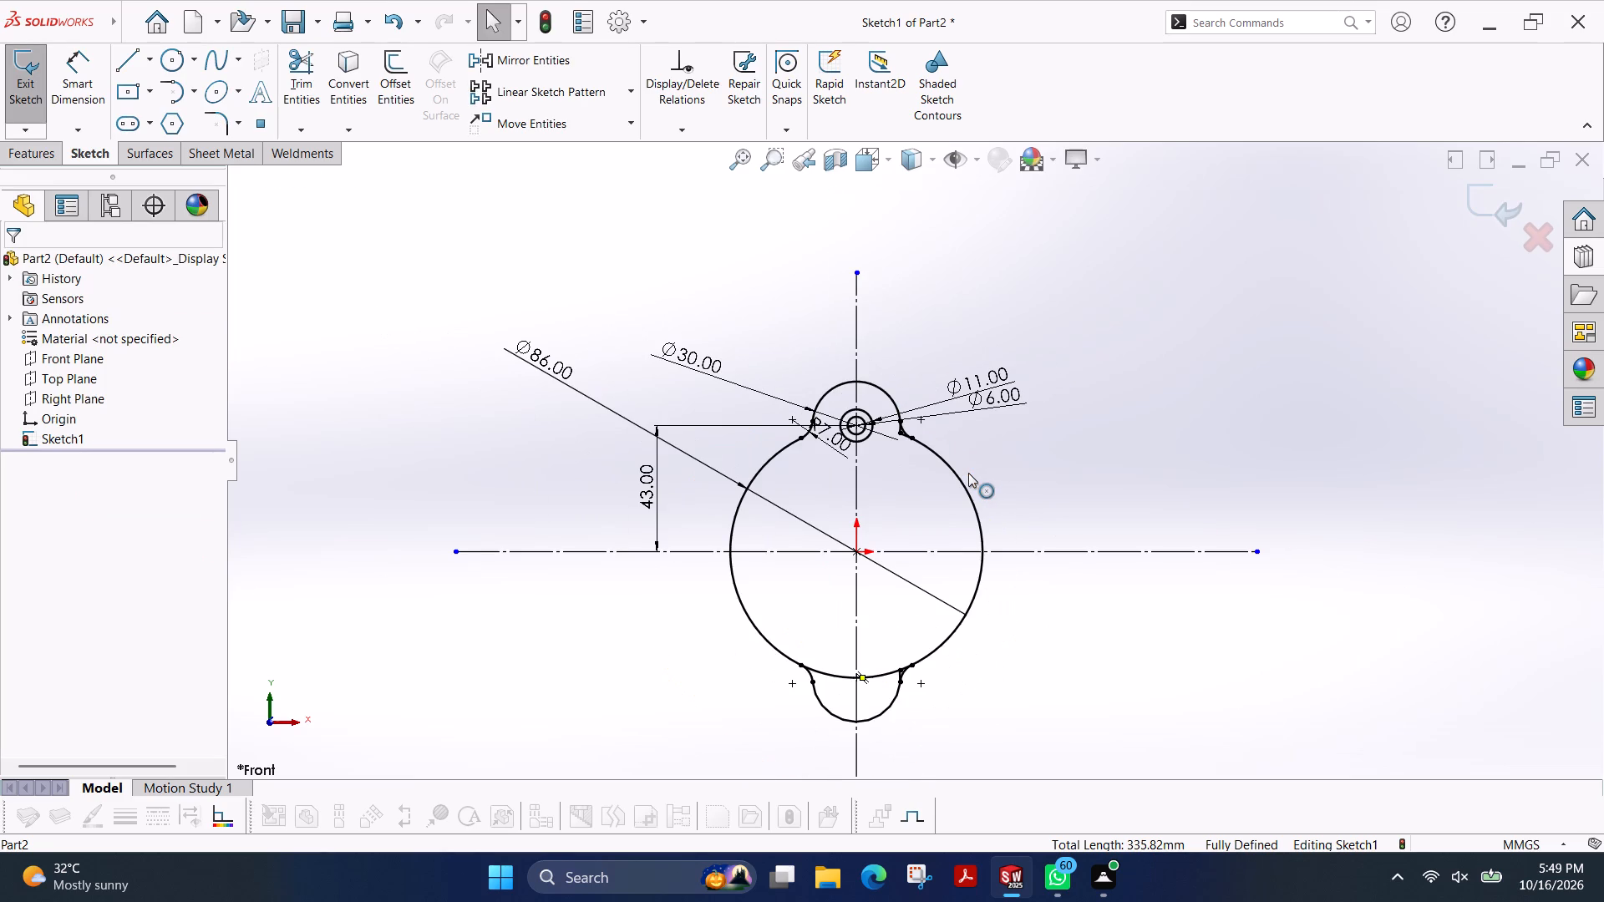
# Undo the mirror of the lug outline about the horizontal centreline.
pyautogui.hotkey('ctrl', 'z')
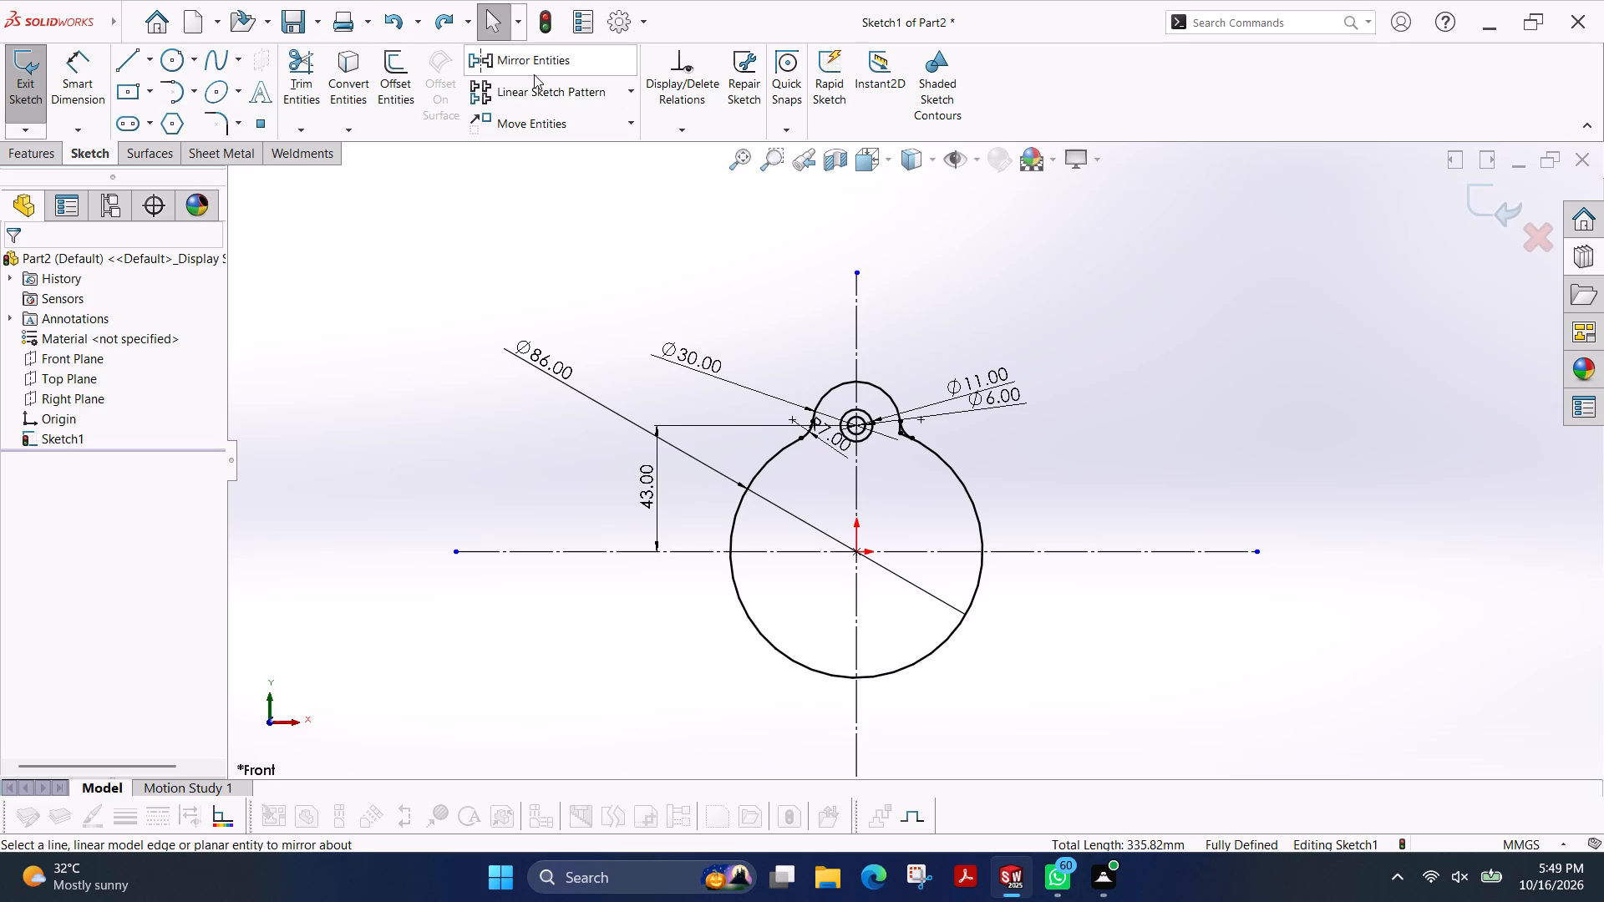
# Set up a circular sketch pattern of the 30 mm lug arc and its two fillet arcs, with 3 equally spaced instances over 360 degrees.
pyautogui.click(630, 94)
pyautogui.click(604, 130)
pyautogui.scroll(-2, 973, 373)
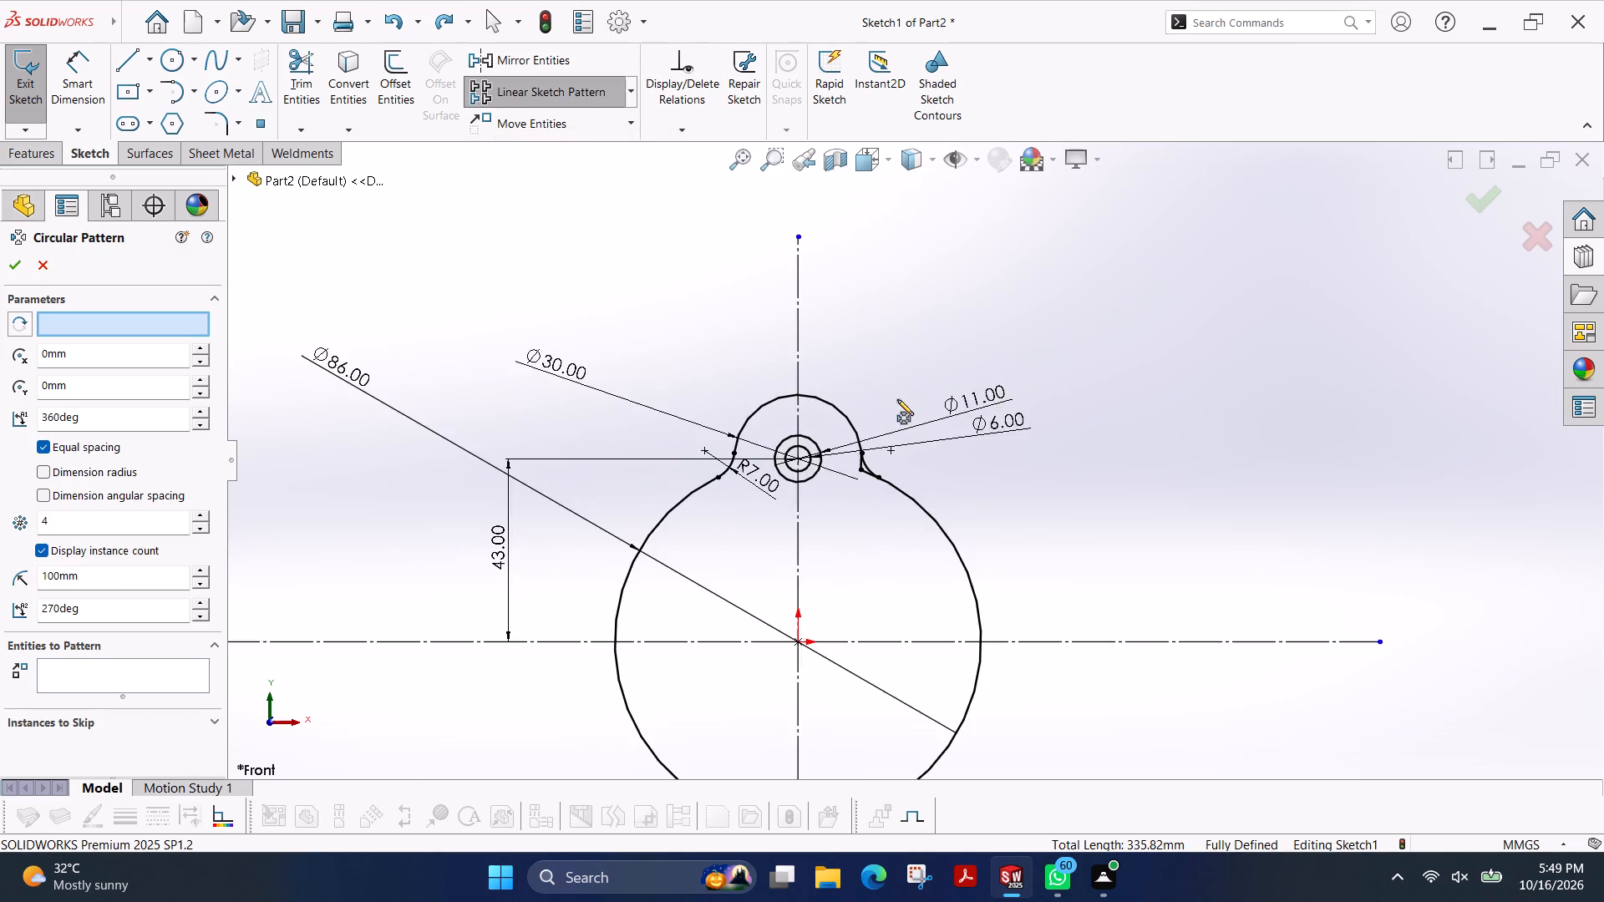
pyautogui.scroll(-3, 896, 403)
pyautogui.scroll(-1, 879, 493)
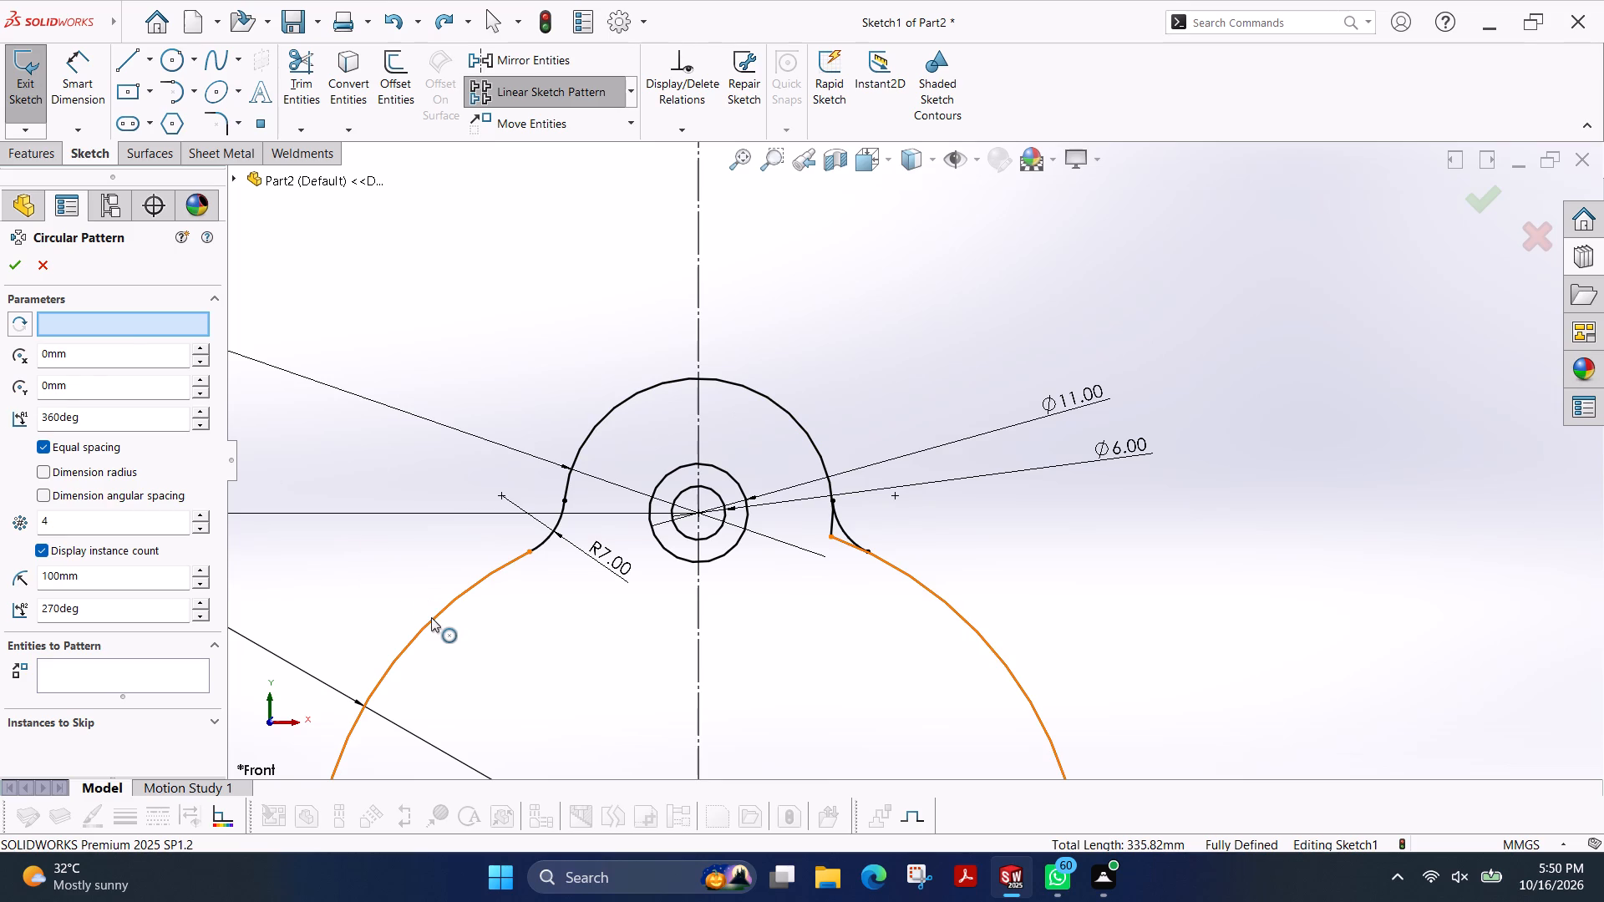
pyautogui.click(86, 669)
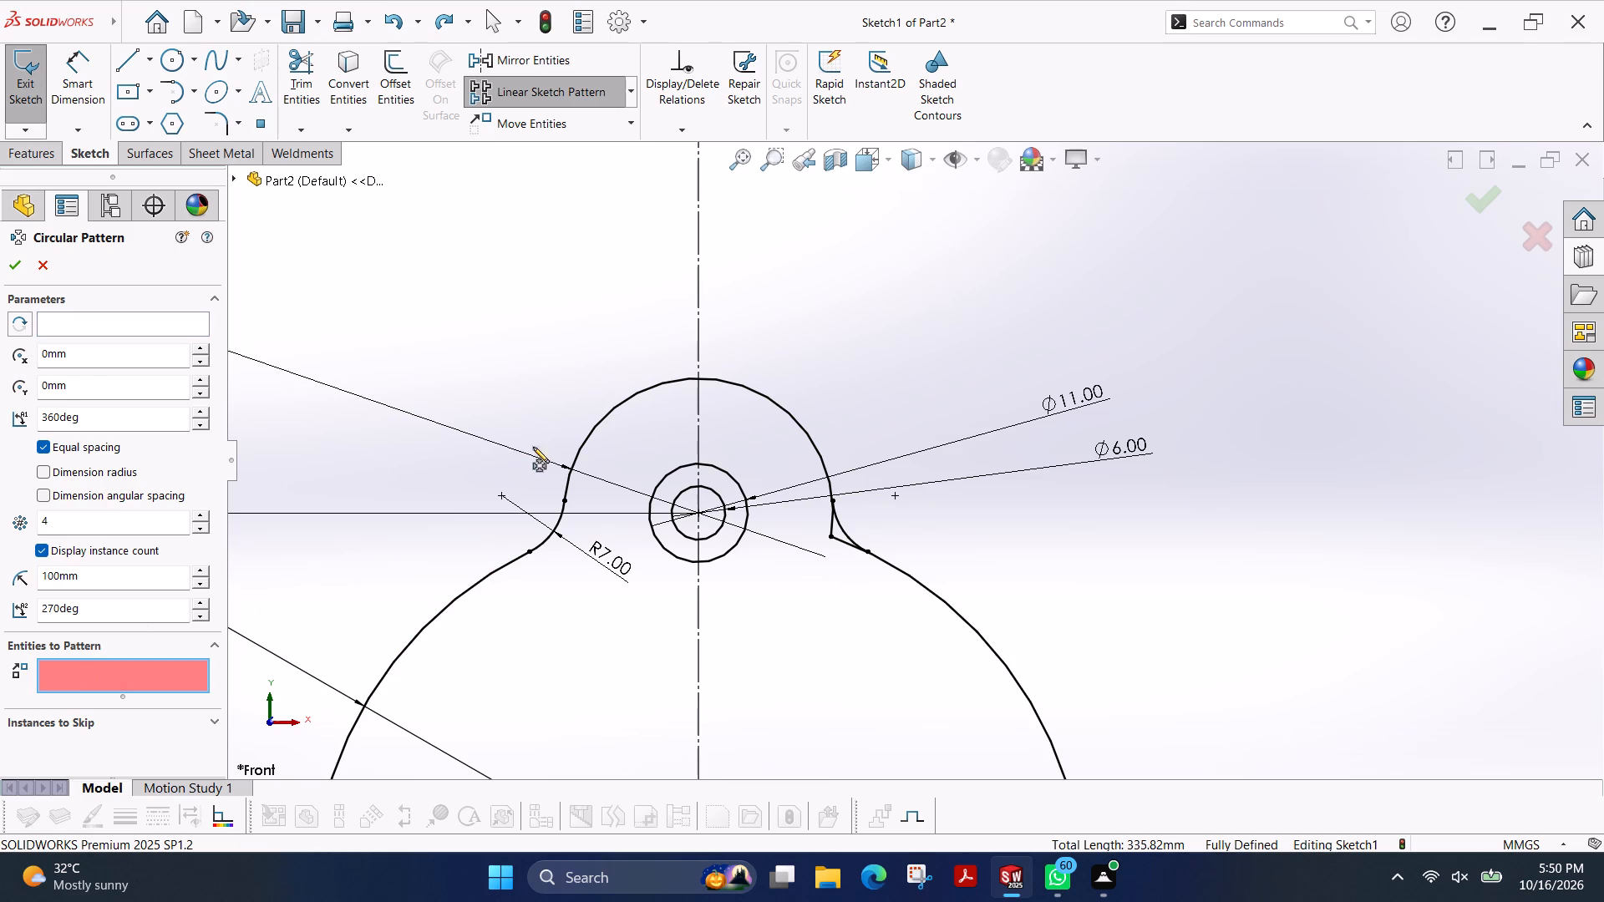
pyautogui.click(792, 418)
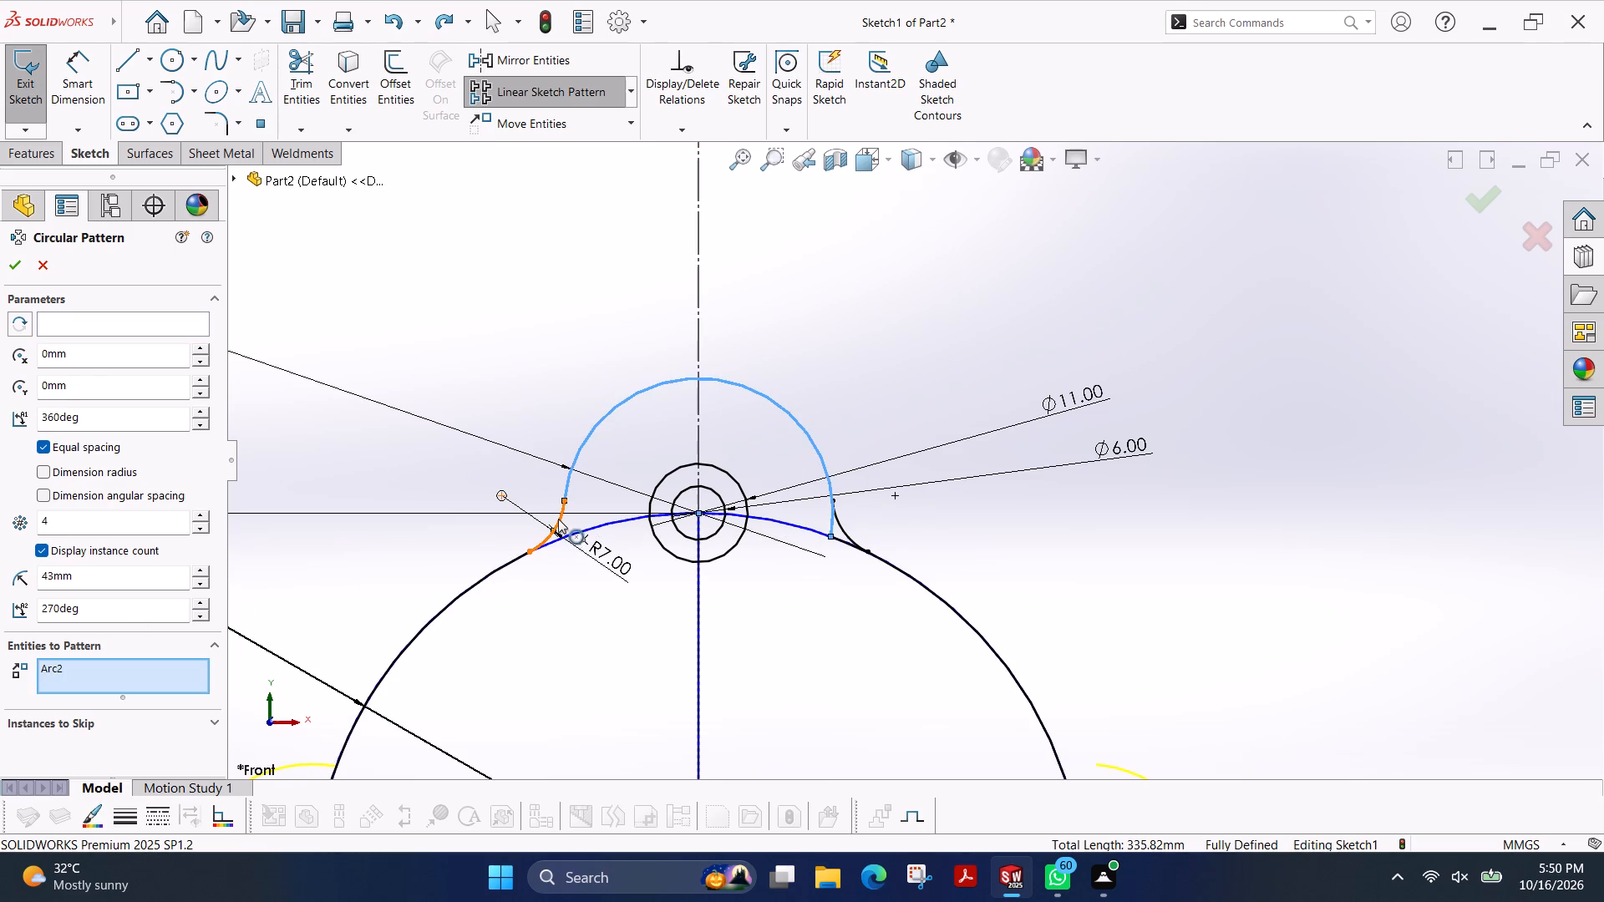
pyautogui.click(558, 519)
pyautogui.click(842, 528)
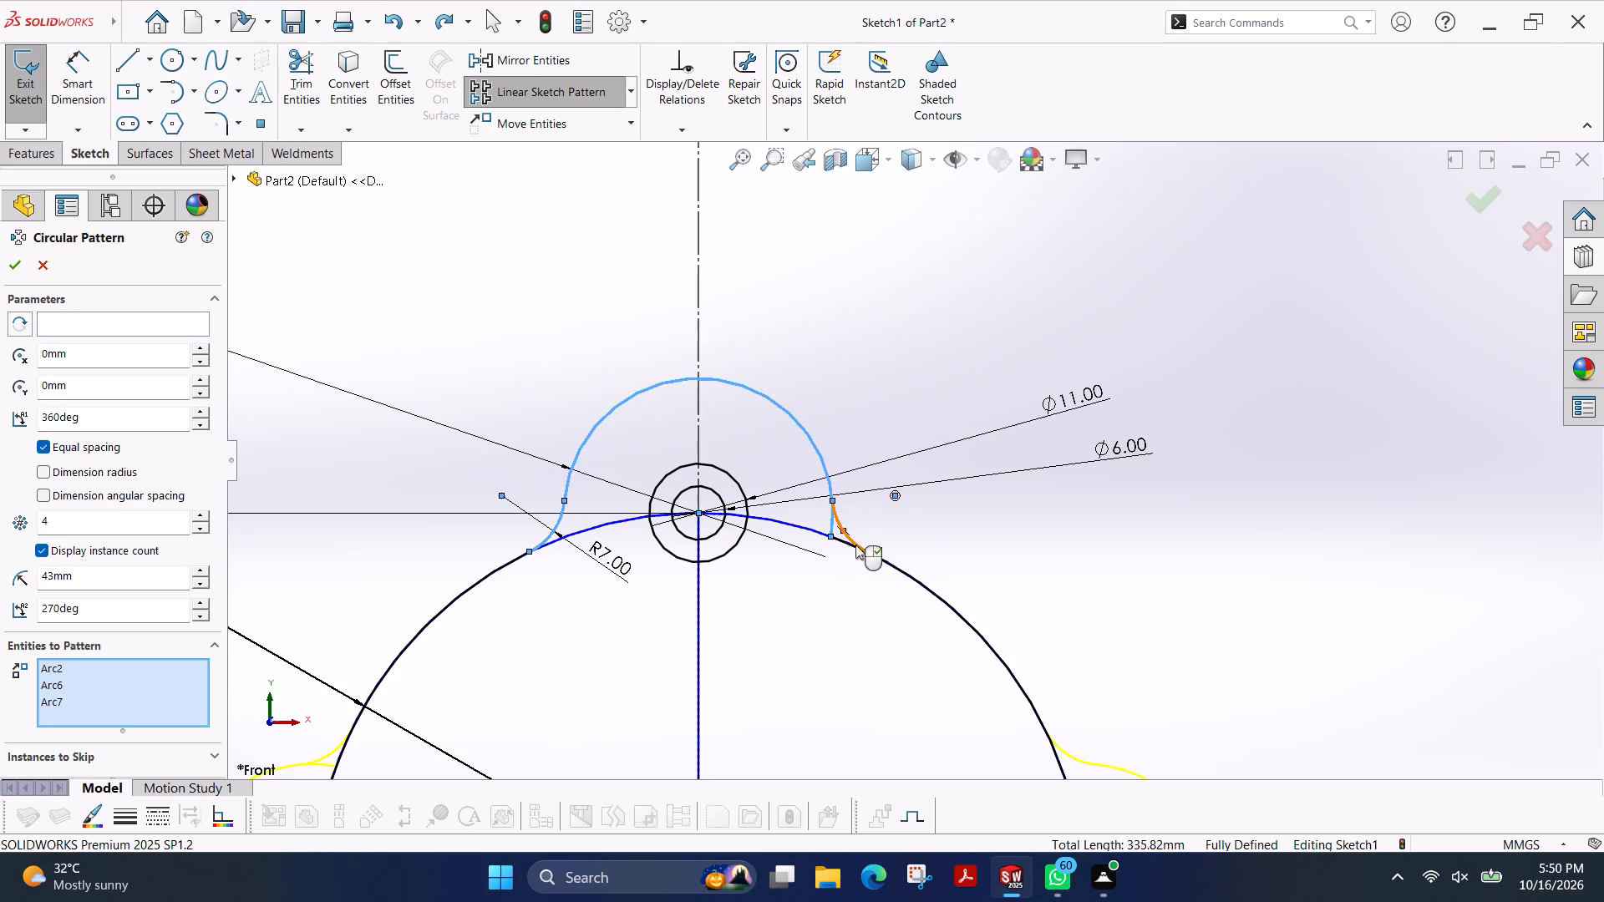
pyautogui.scroll(4, 779, 613)
pyautogui.scroll(2, 869, 601)
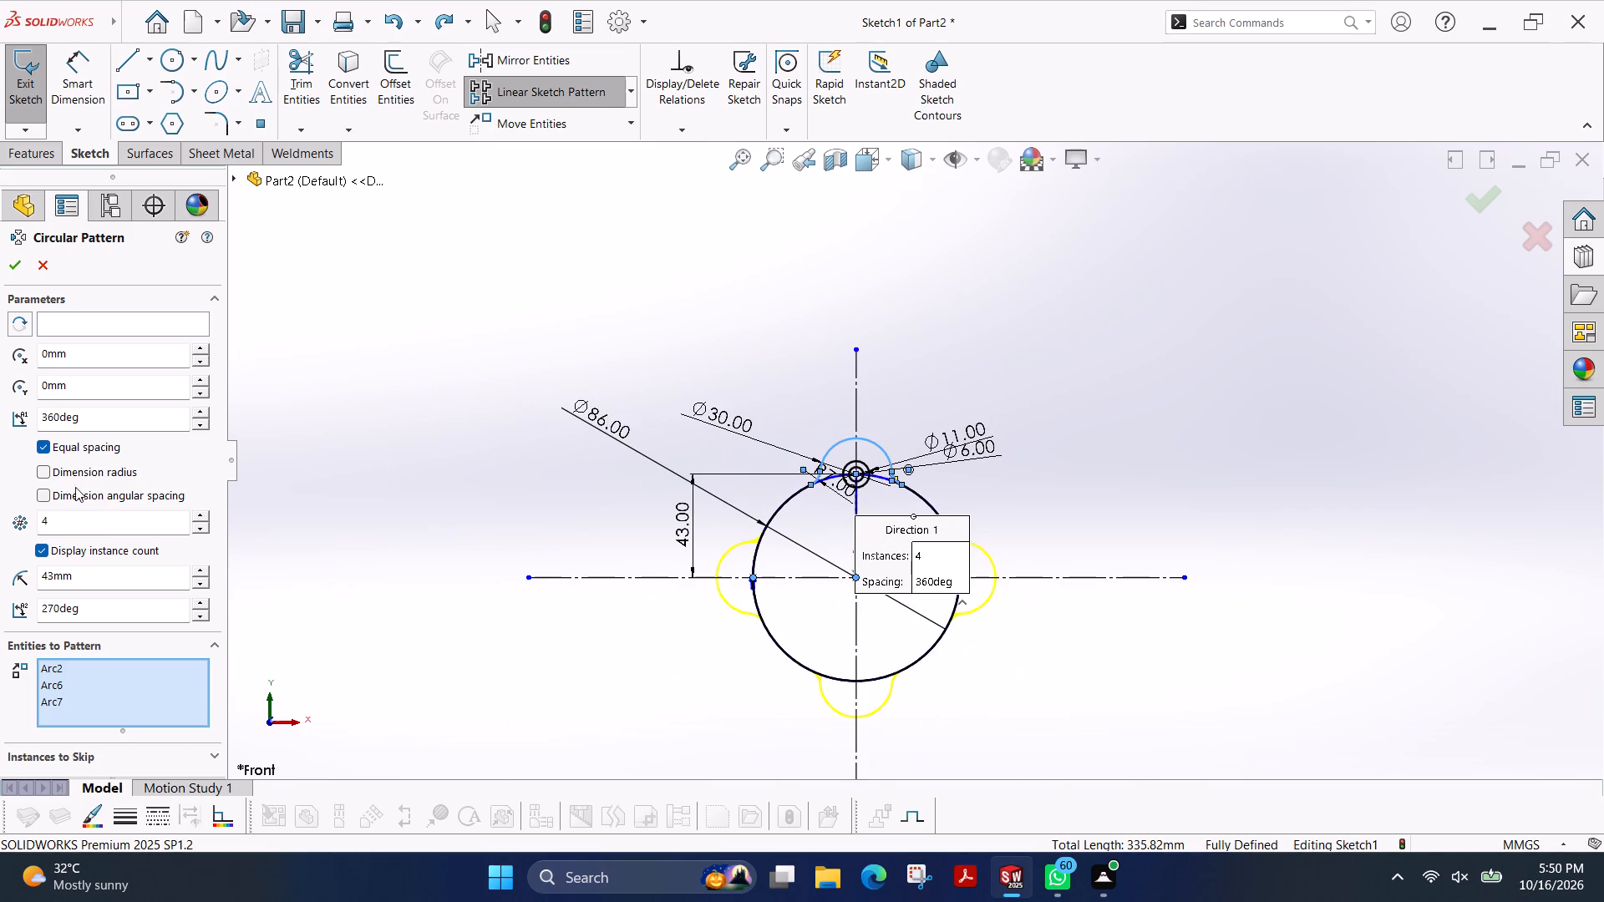
pyautogui.click(202, 528)
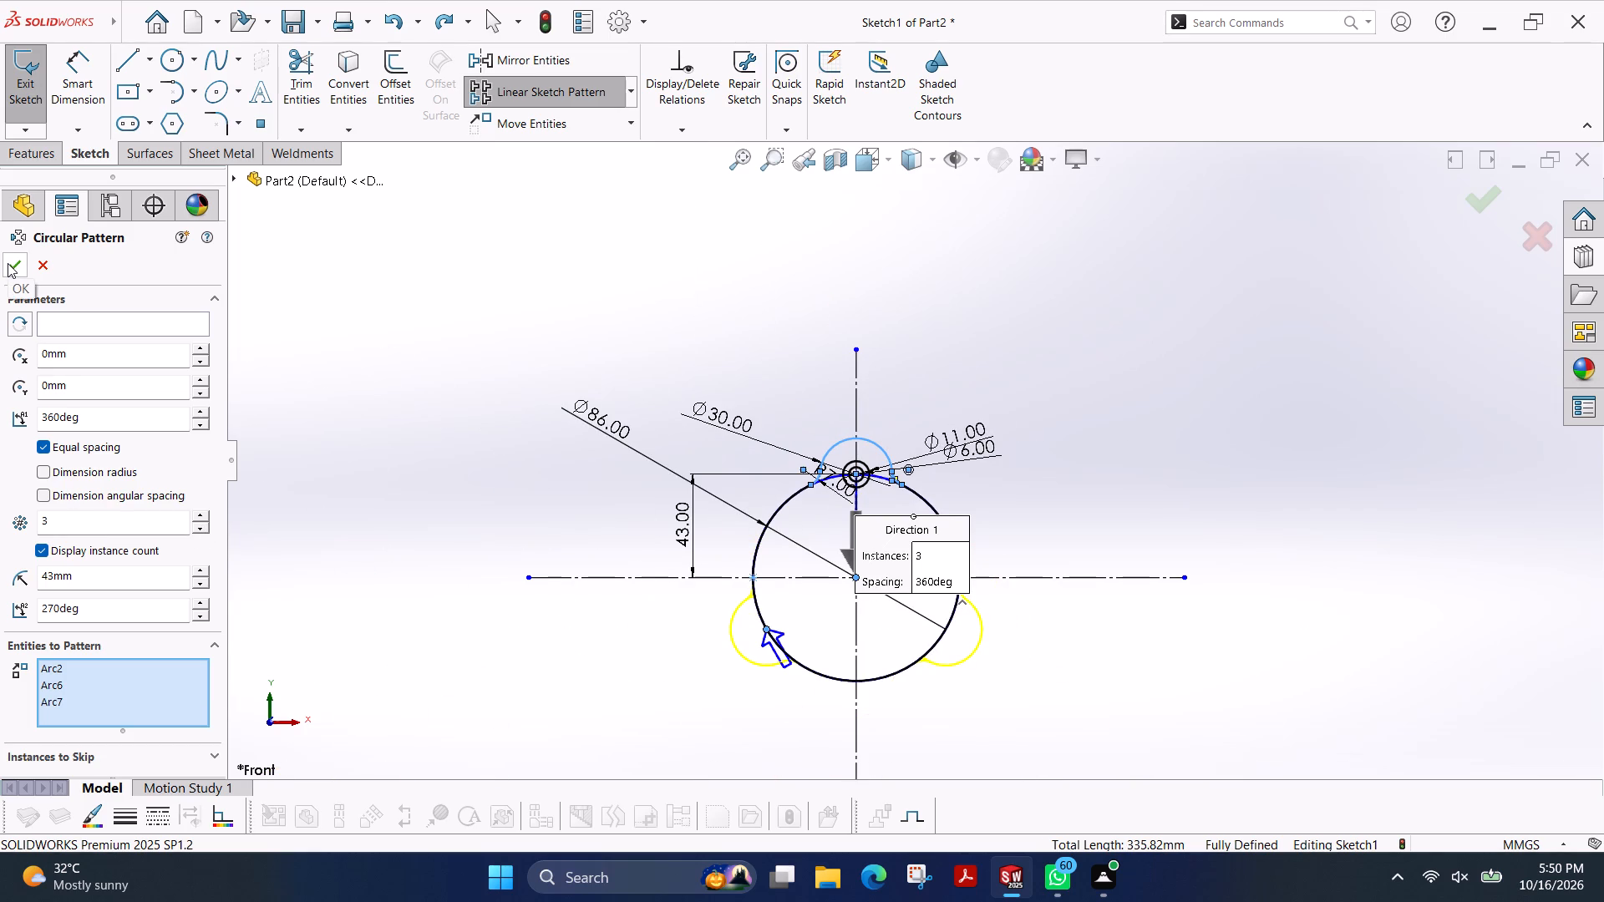
# Add the lug's 11 mm and 6 mm circles to the entities of the circular pattern and apply it.
pyautogui.scroll(-5, 812, 617)
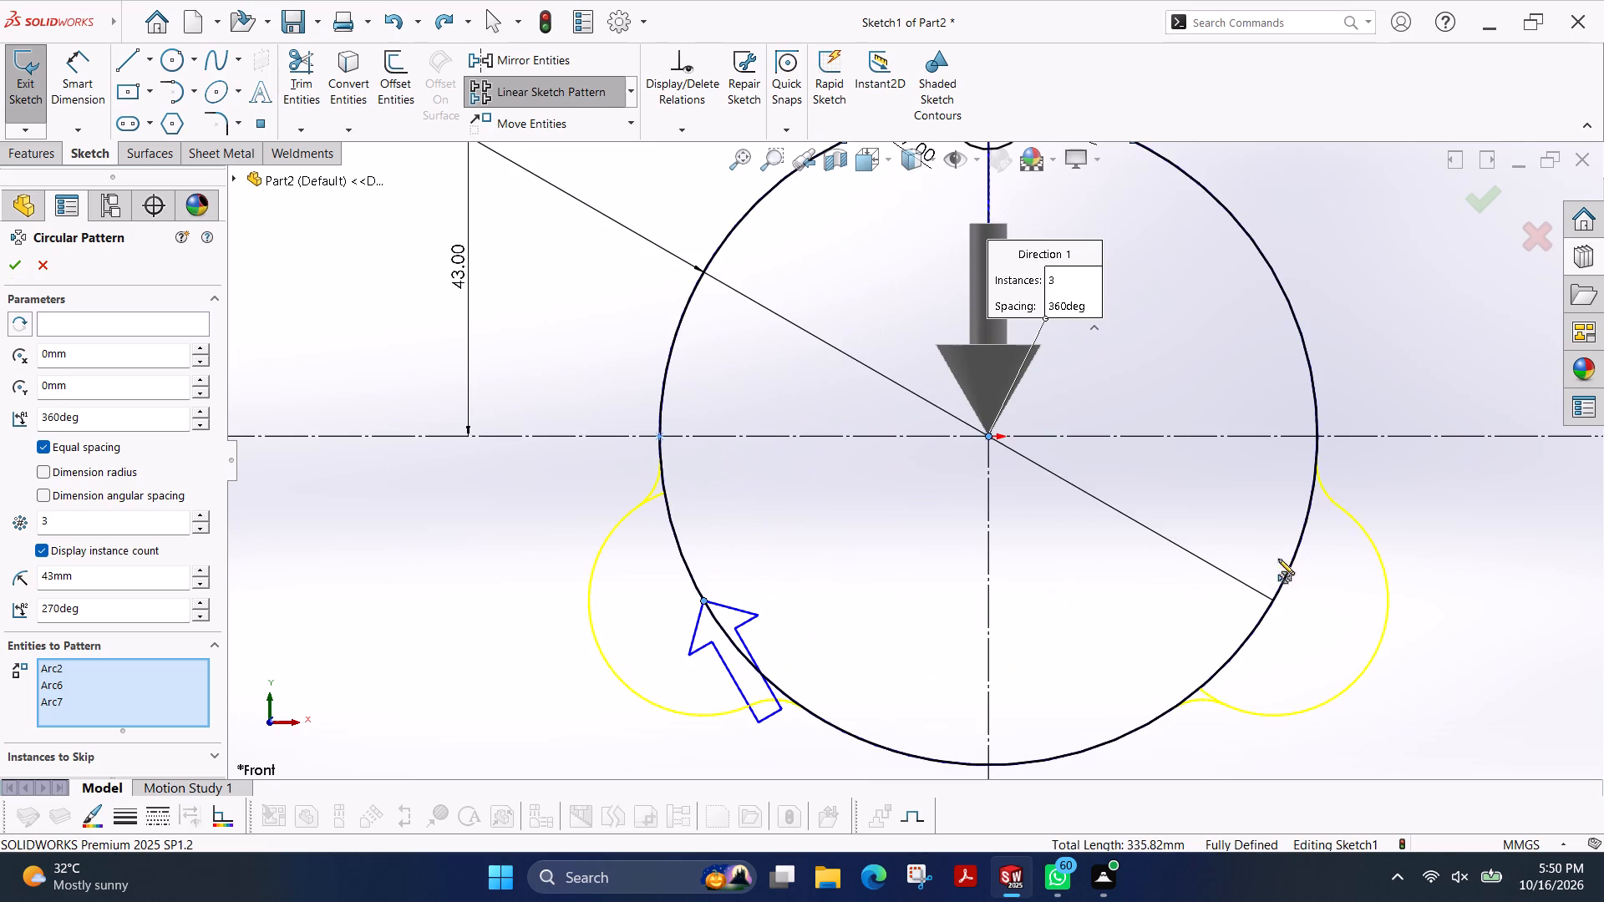
pyautogui.scroll(1, 1187, 485)
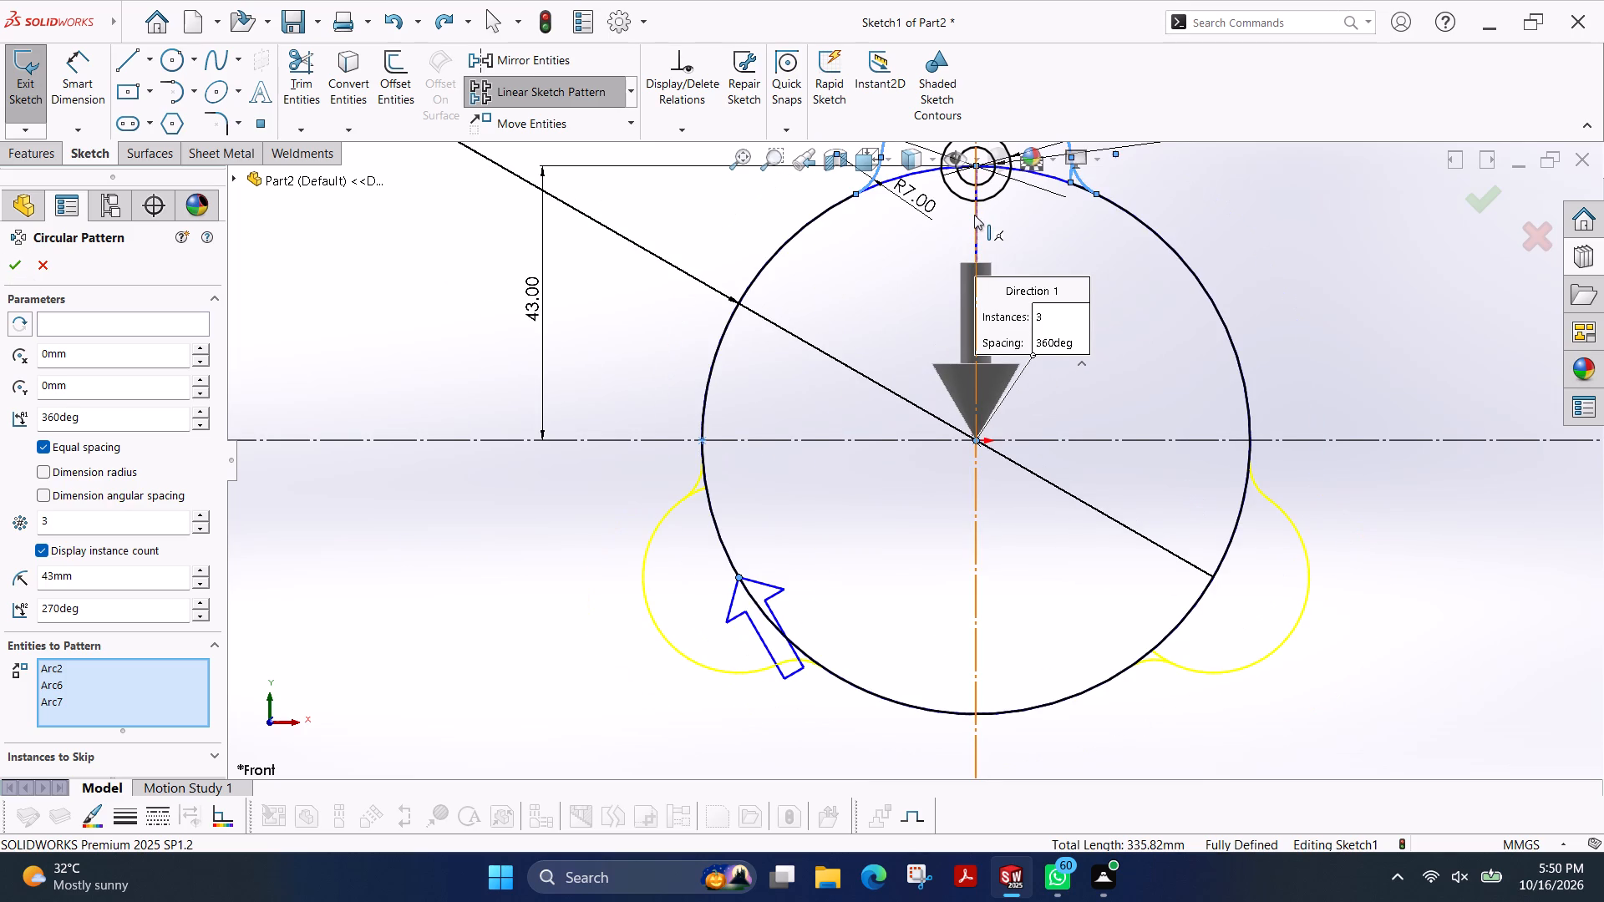
pyautogui.scroll(1, 974, 215)
pyautogui.scroll(-2, 999, 228)
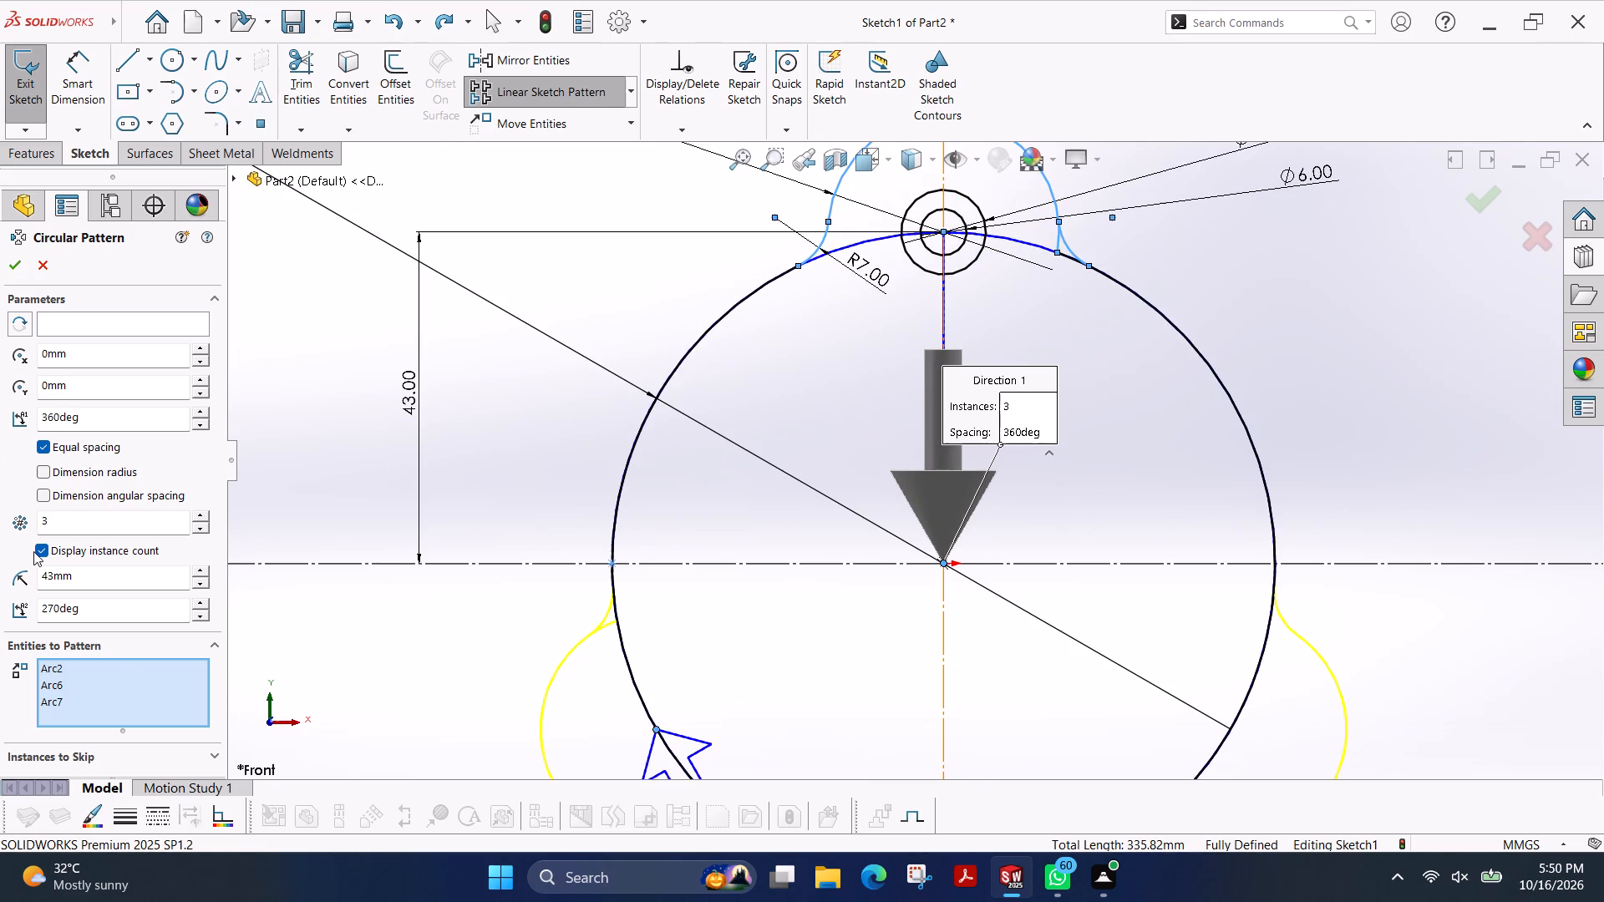
pyautogui.click(977, 259)
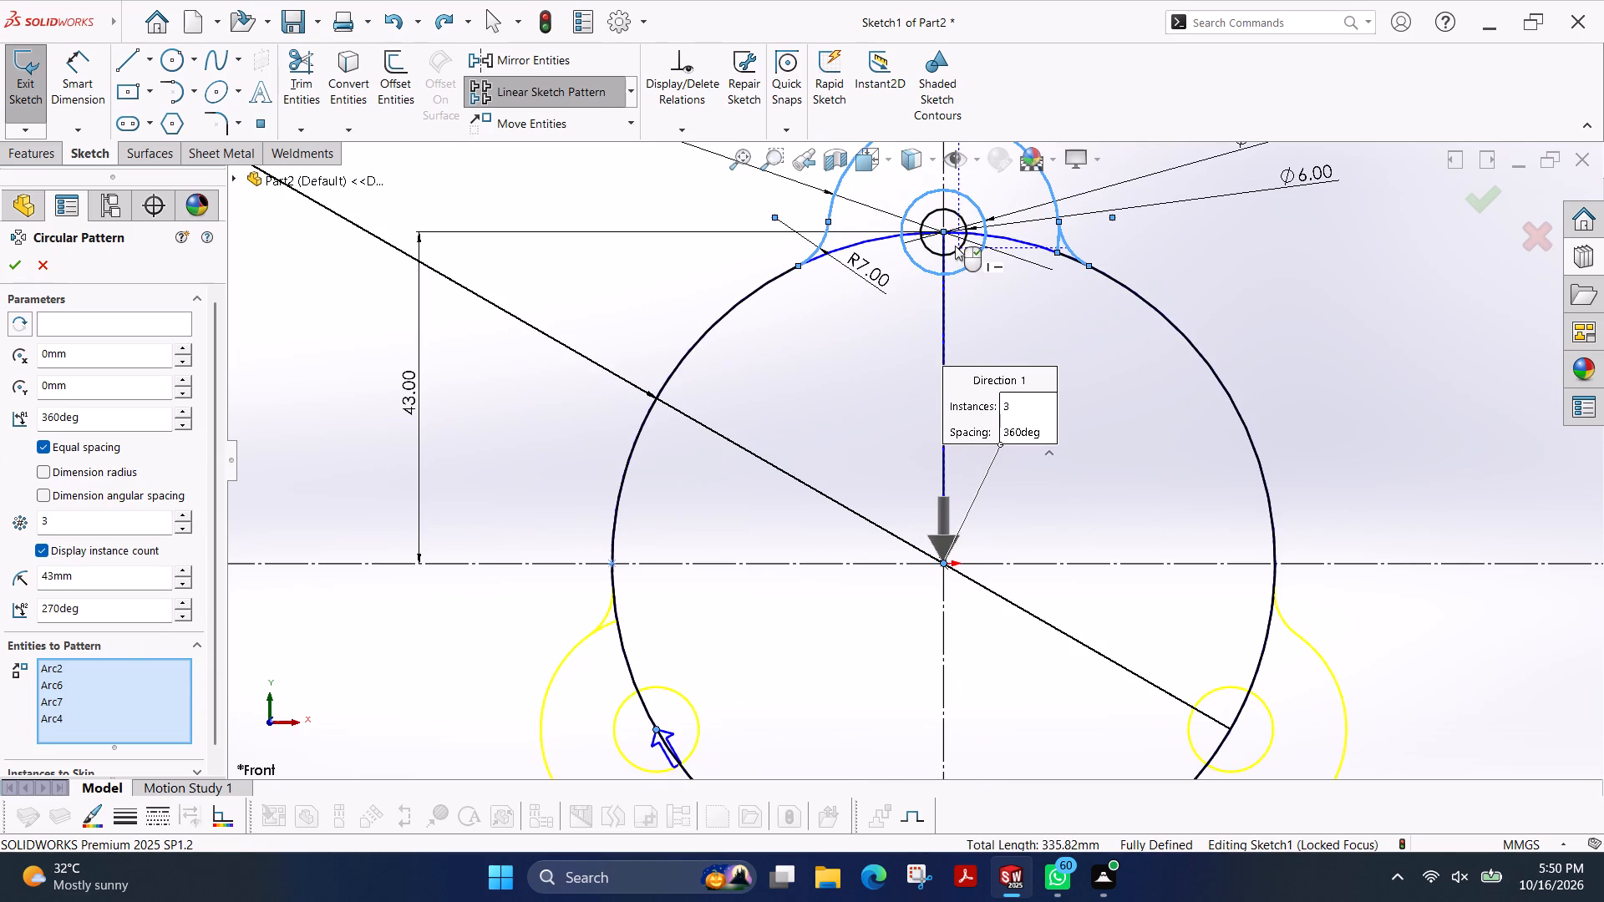
pyautogui.click(960, 245)
pyautogui.scroll(2, 923, 401)
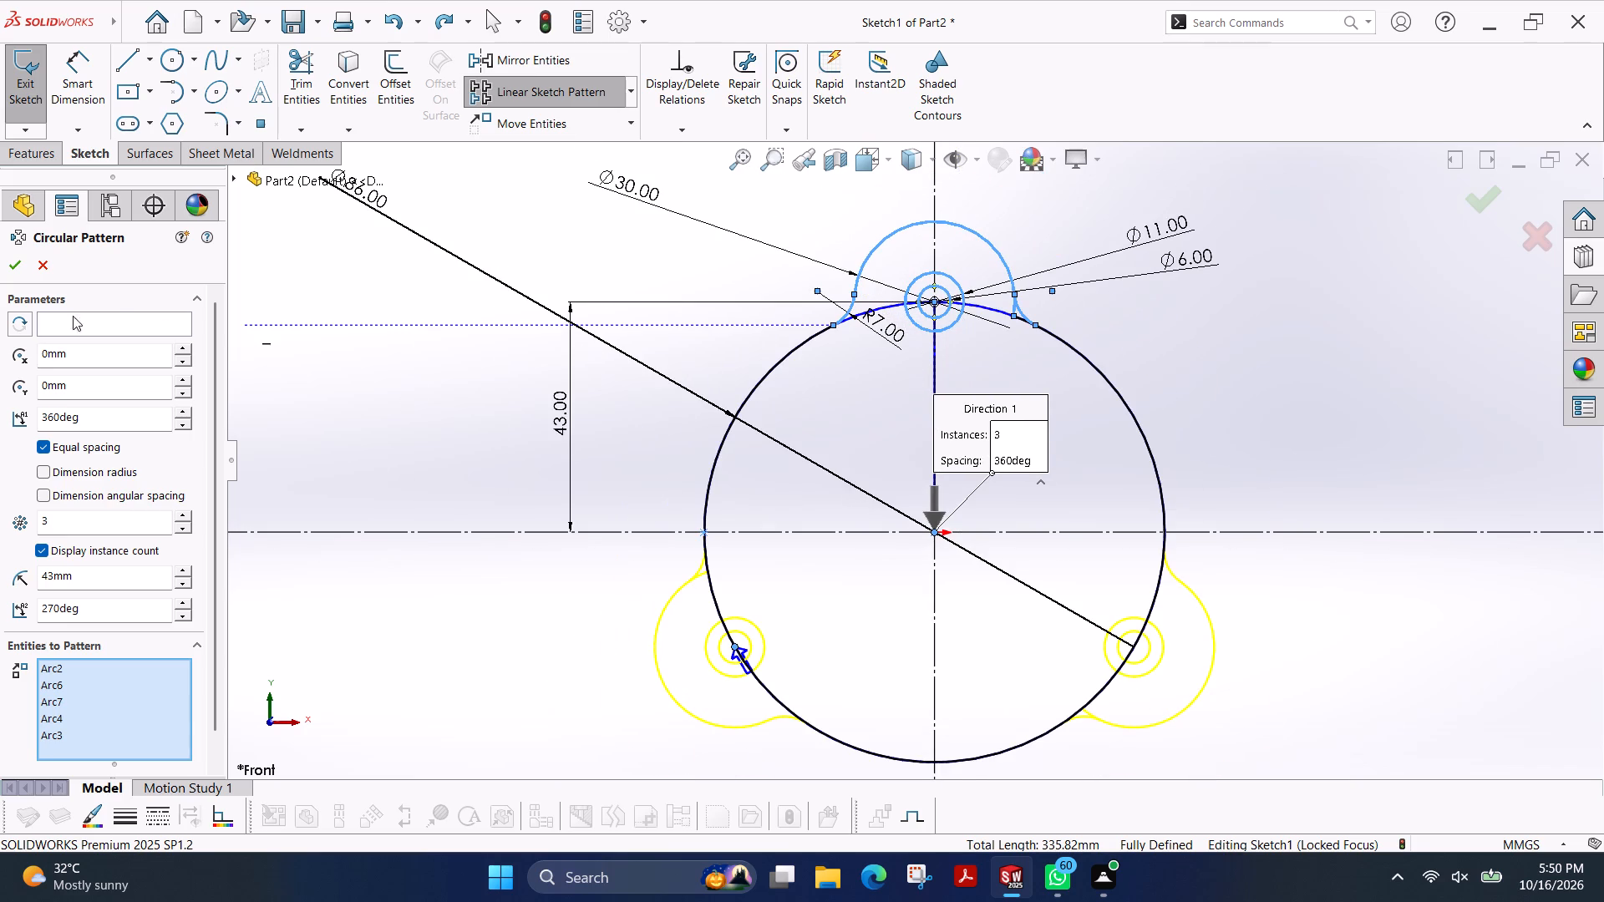
pyautogui.click(12, 270)
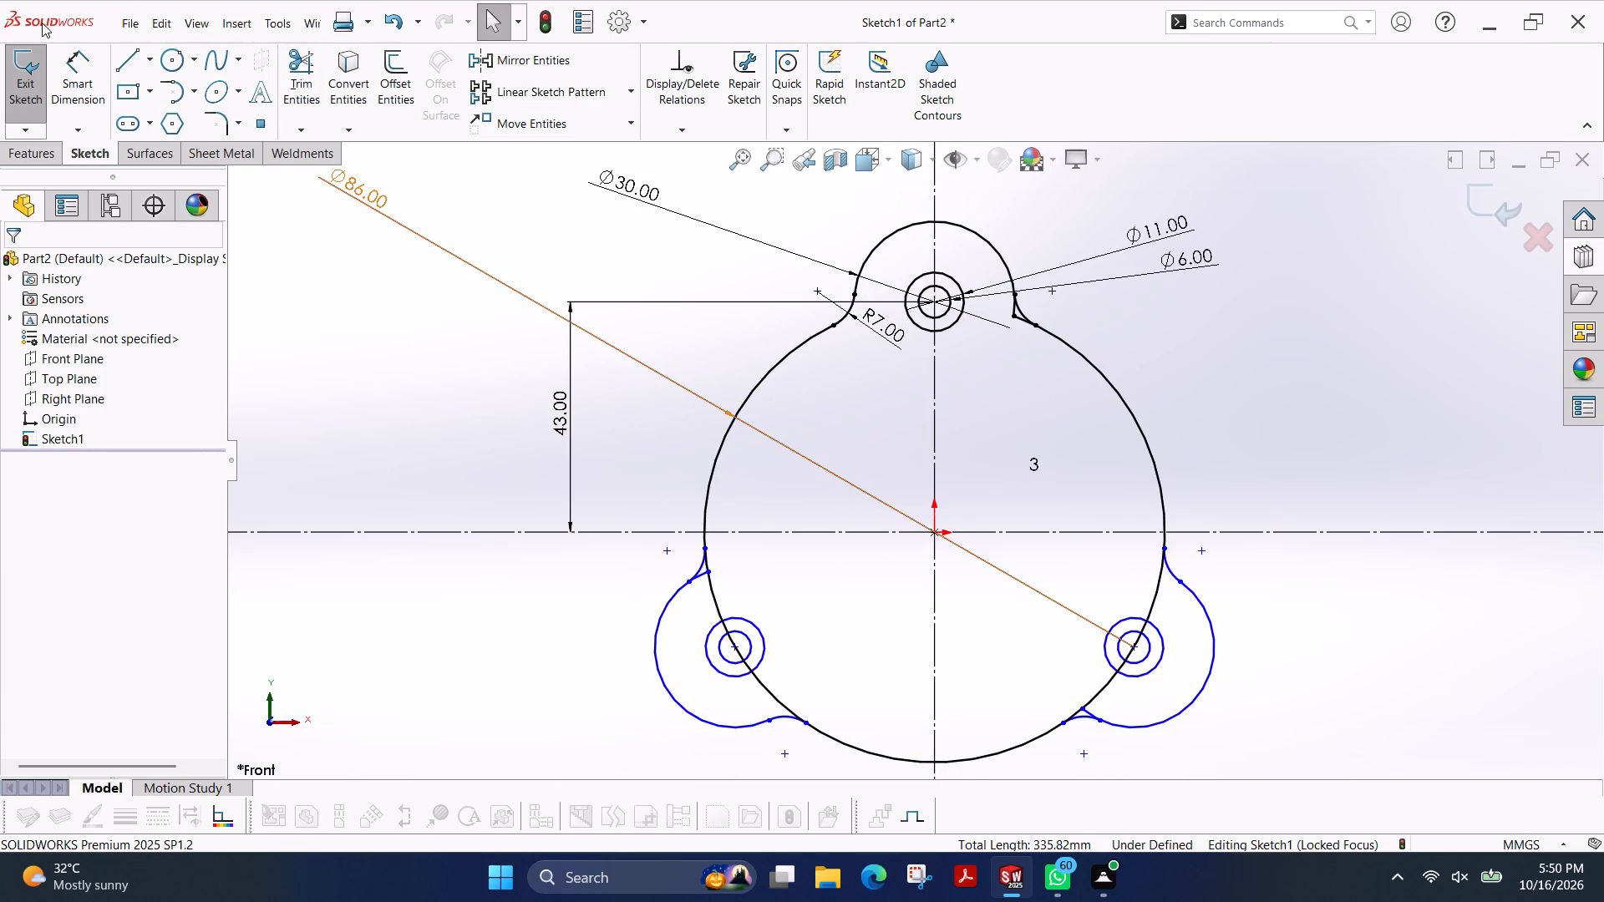
# Trim away the 86 mm arc inside the lower-left lug on both sides of its 11 mm circle.
pyautogui.click(285, 84)
pyautogui.scroll(-2, 987, 296)
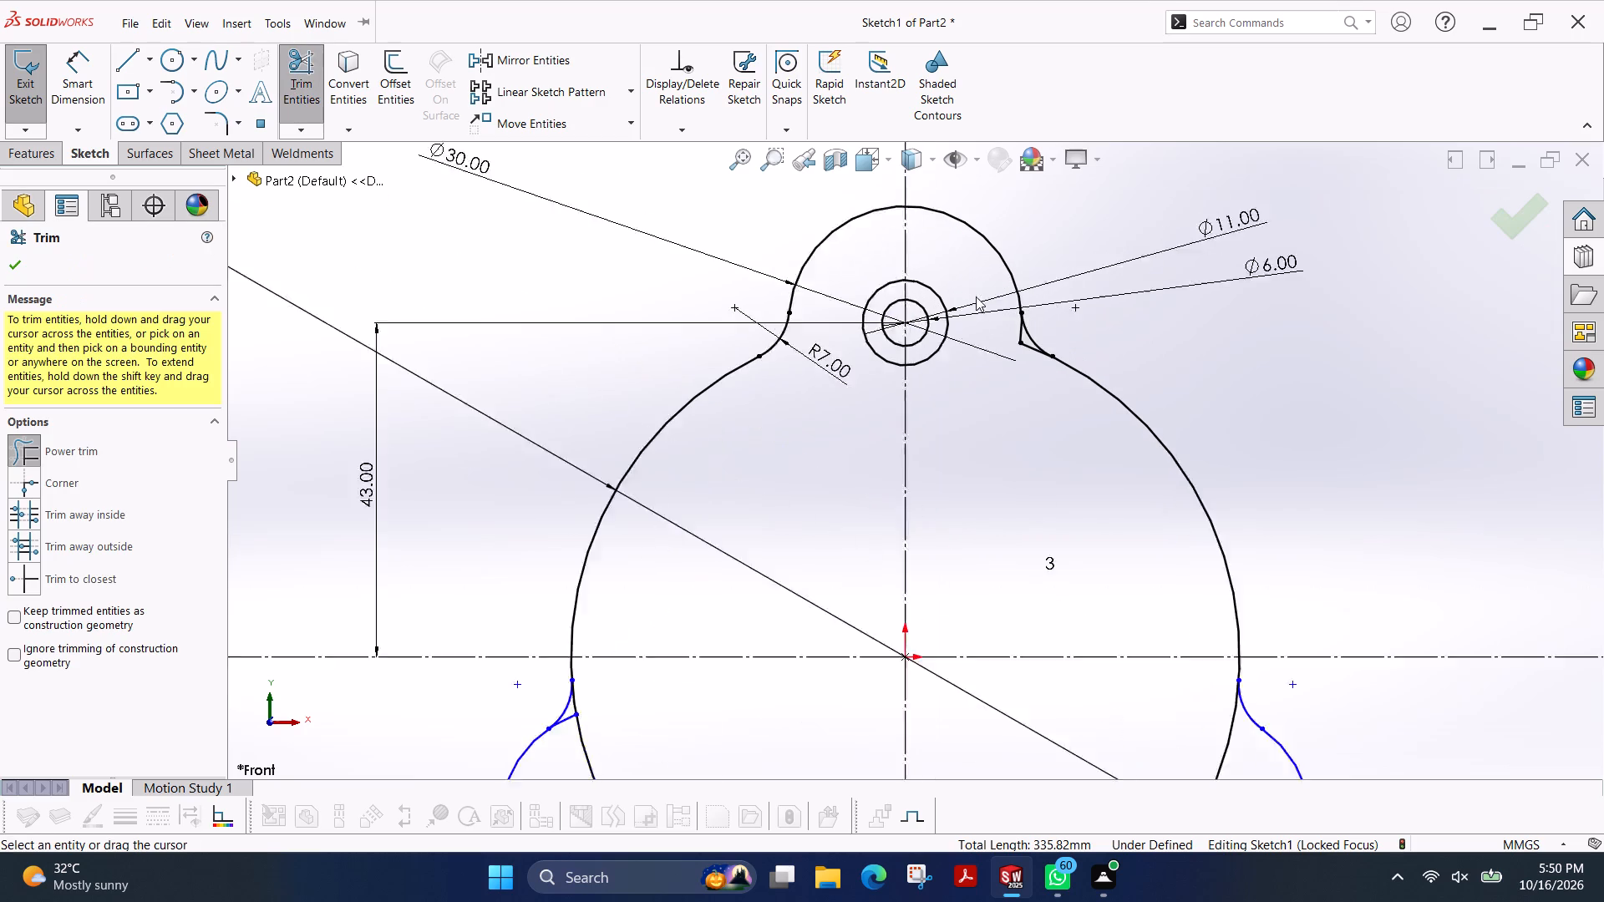
pyautogui.scroll(-1, 976, 296)
pyautogui.moveTo(962, 289); pyautogui.dragTo(980, 425)
pyautogui.moveTo(830, 278); pyautogui.dragTo(798, 376)
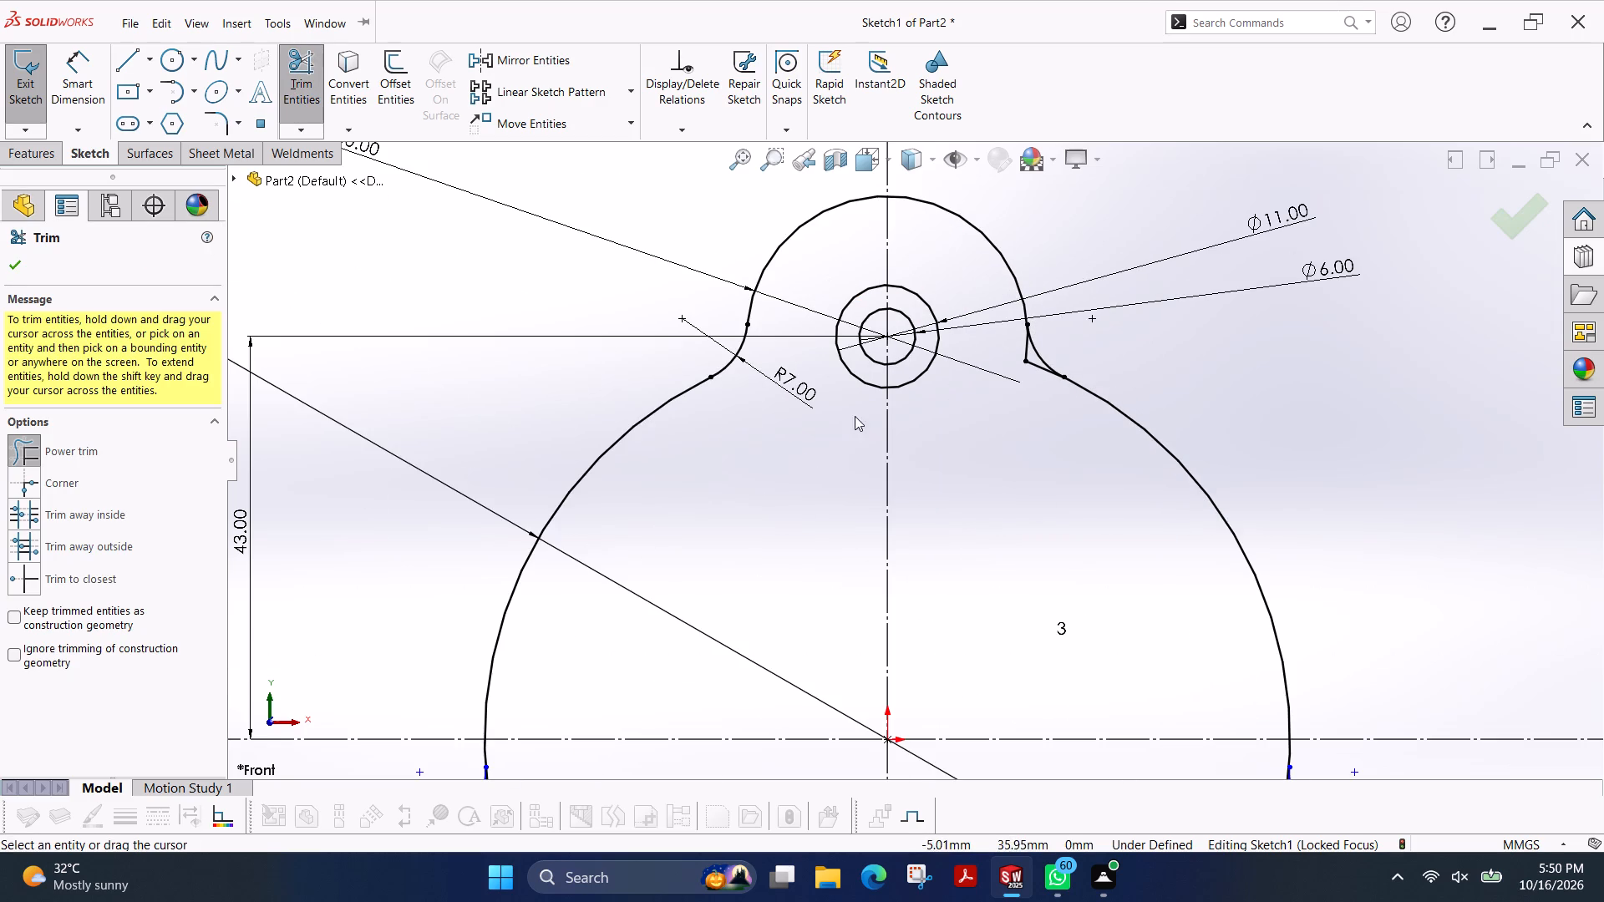
pyautogui.scroll(3, 926, 455)
pyautogui.scroll(2, 921, 580)
pyautogui.scroll(-3, 725, 644)
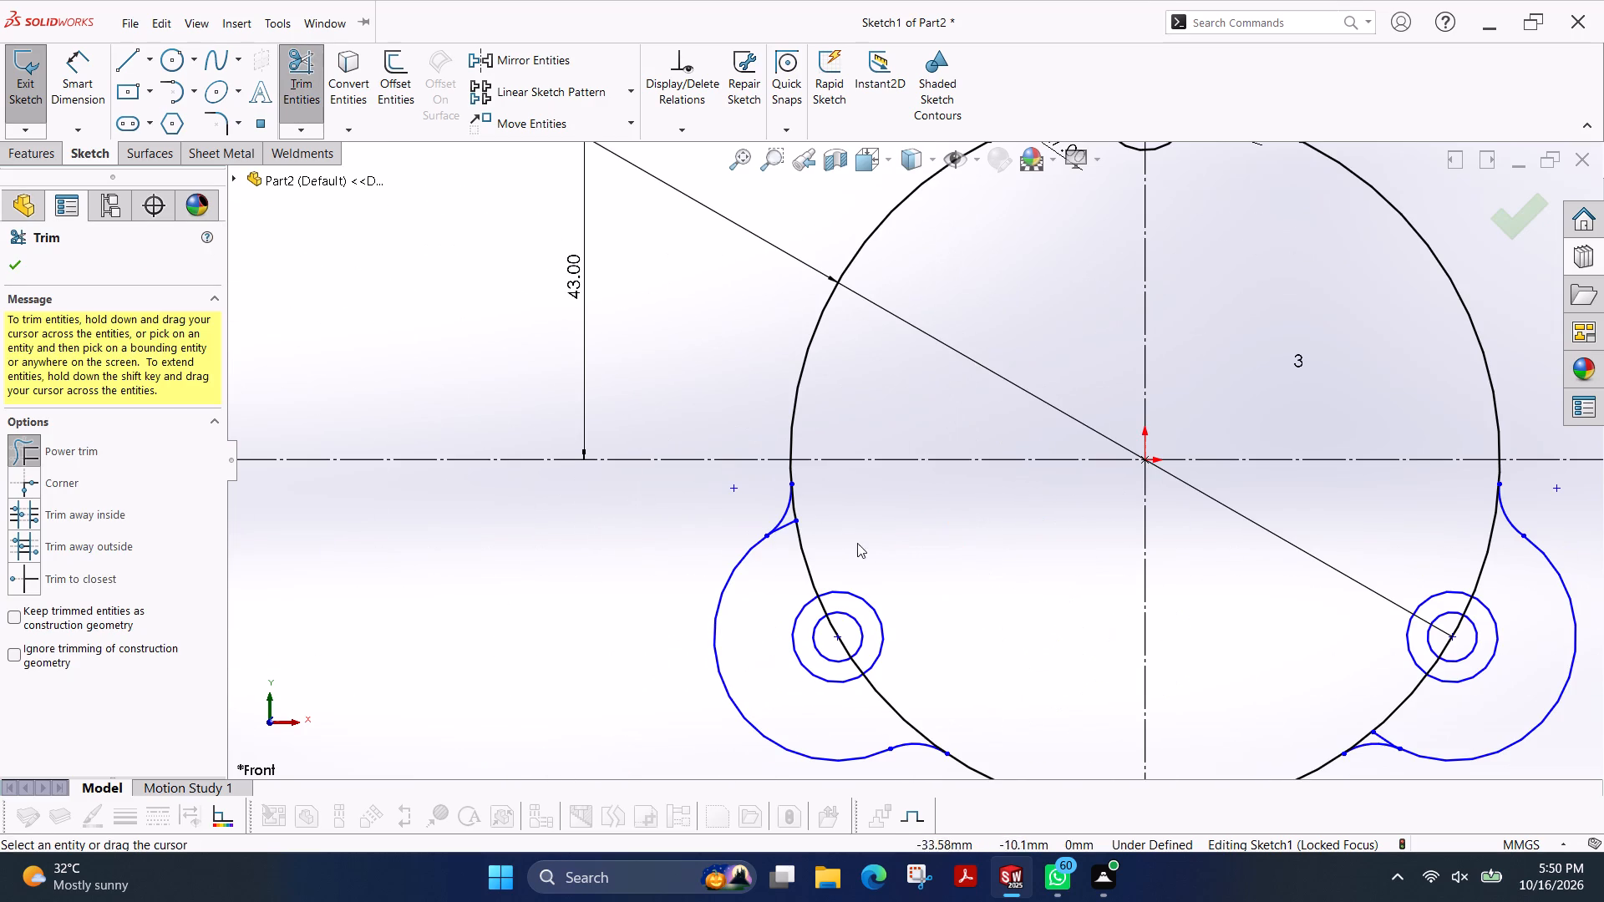
pyautogui.moveTo(835, 540); pyautogui.dragTo(798, 552)
pyautogui.moveTo(917, 673); pyautogui.dragTo(867, 706)
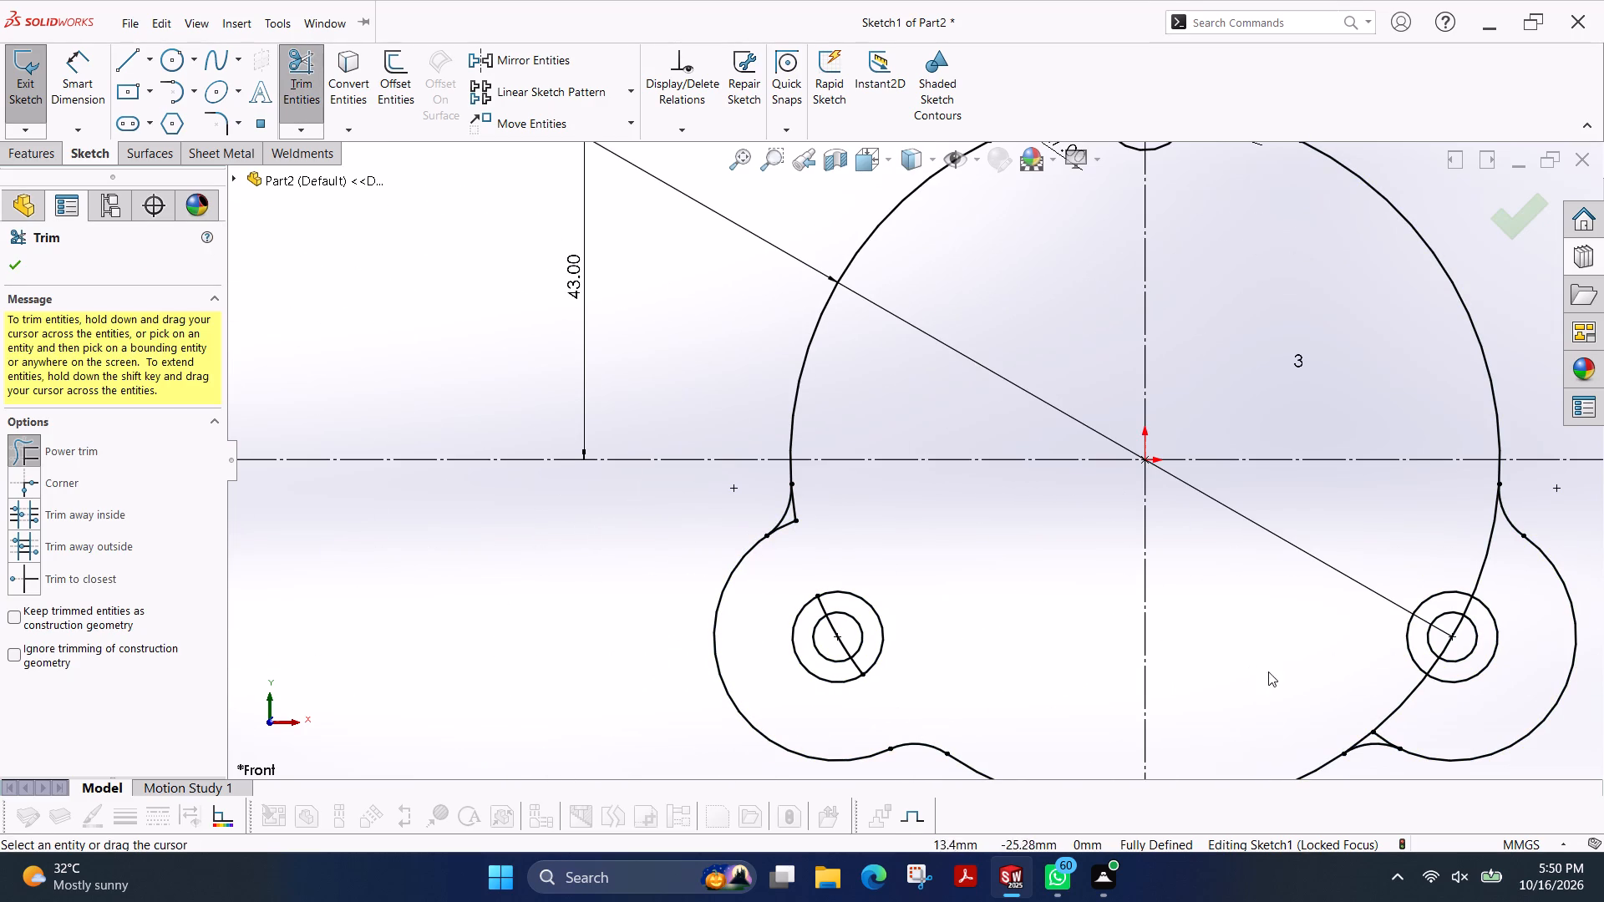
# Trim away the whole 86 mm arc across the lower-right lug, including the pieces inside its 11 mm and 6 mm circles.
pyautogui.moveTo(1373, 685); pyautogui.dragTo(1420, 702)
pyautogui.moveTo(1443, 548); pyautogui.dragTo(1485, 560)
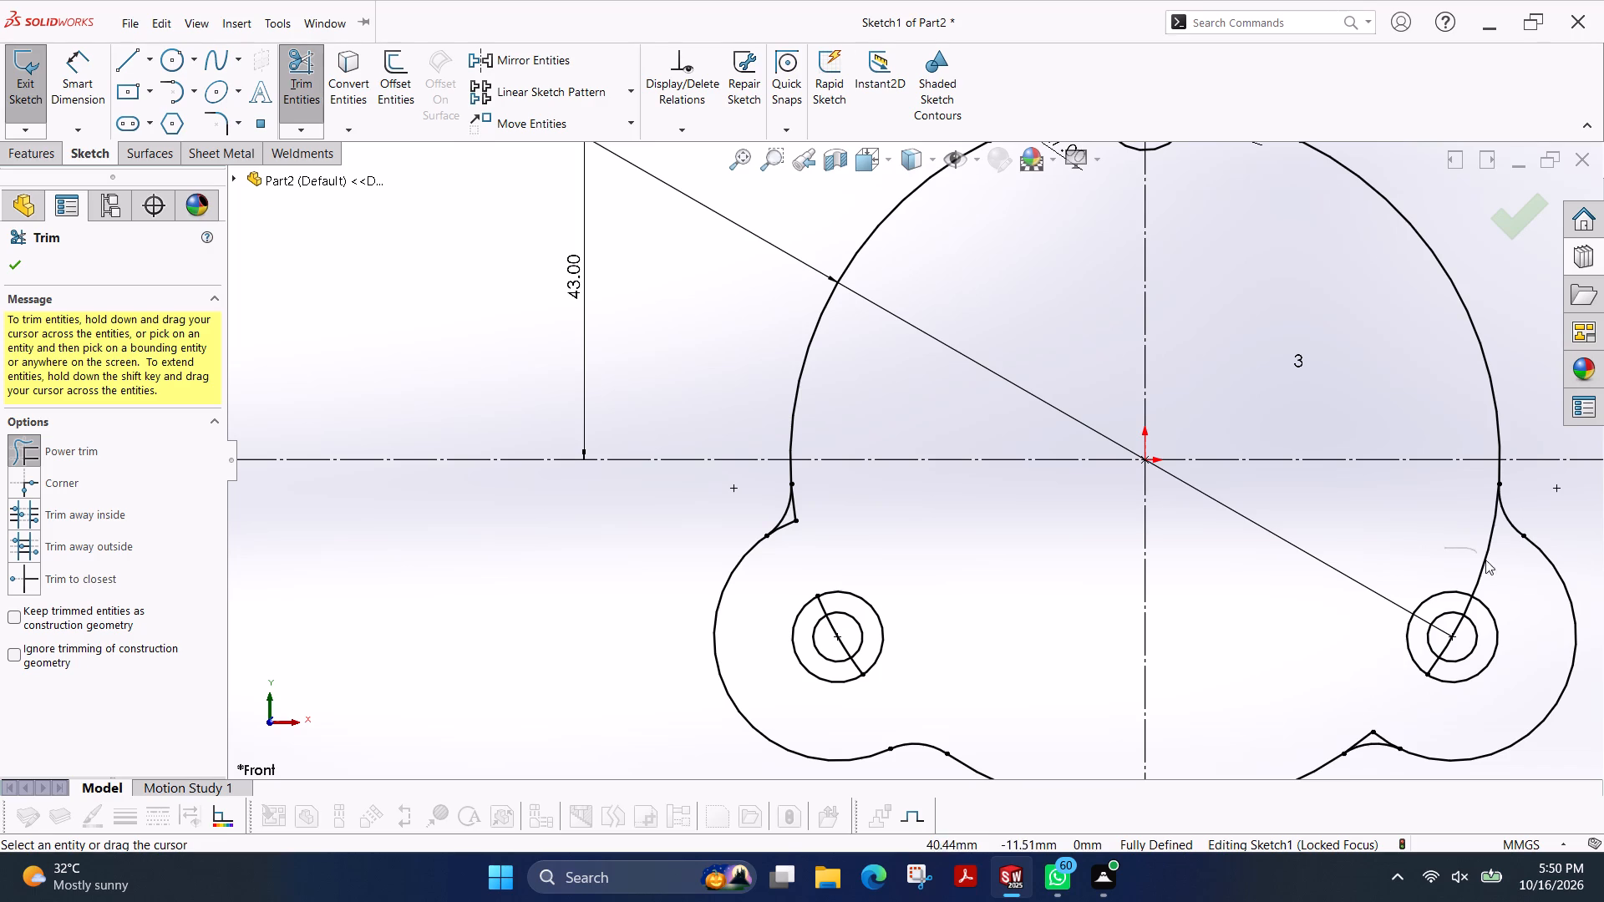
pyautogui.moveTo(1485, 560); pyautogui.dragTo(1505, 585)
pyautogui.scroll(-6, 1473, 635)
pyautogui.moveTo(1206, 473); pyautogui.dragTo(1240, 484)
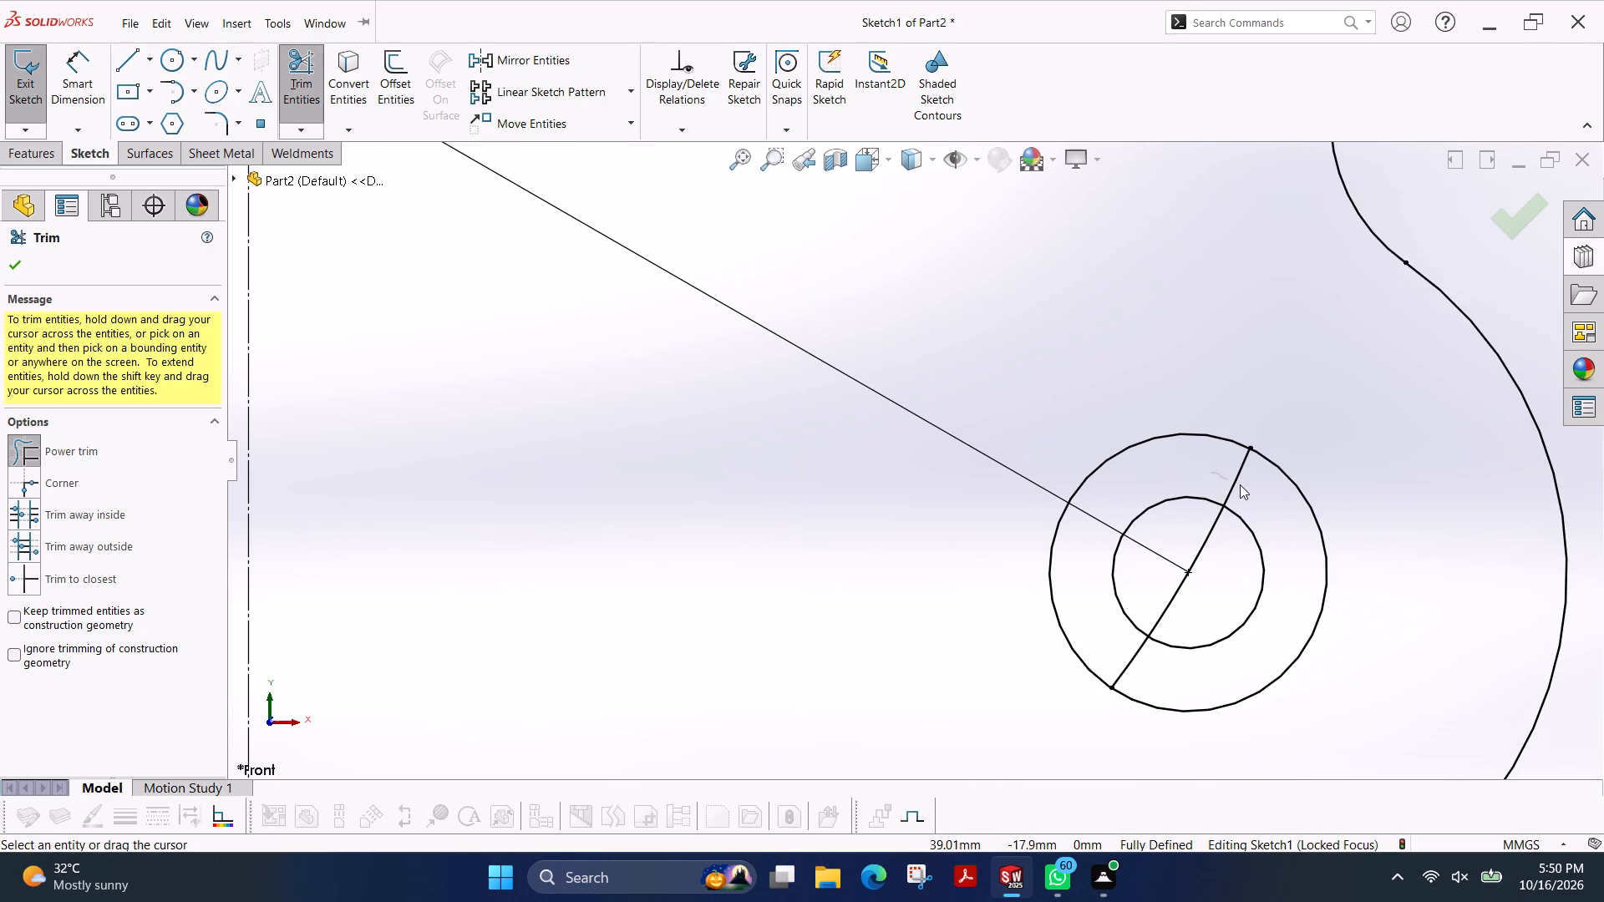
pyautogui.moveTo(1240, 484); pyautogui.dragTo(1254, 489)
pyautogui.moveTo(1110, 634); pyautogui.dragTo(1162, 675)
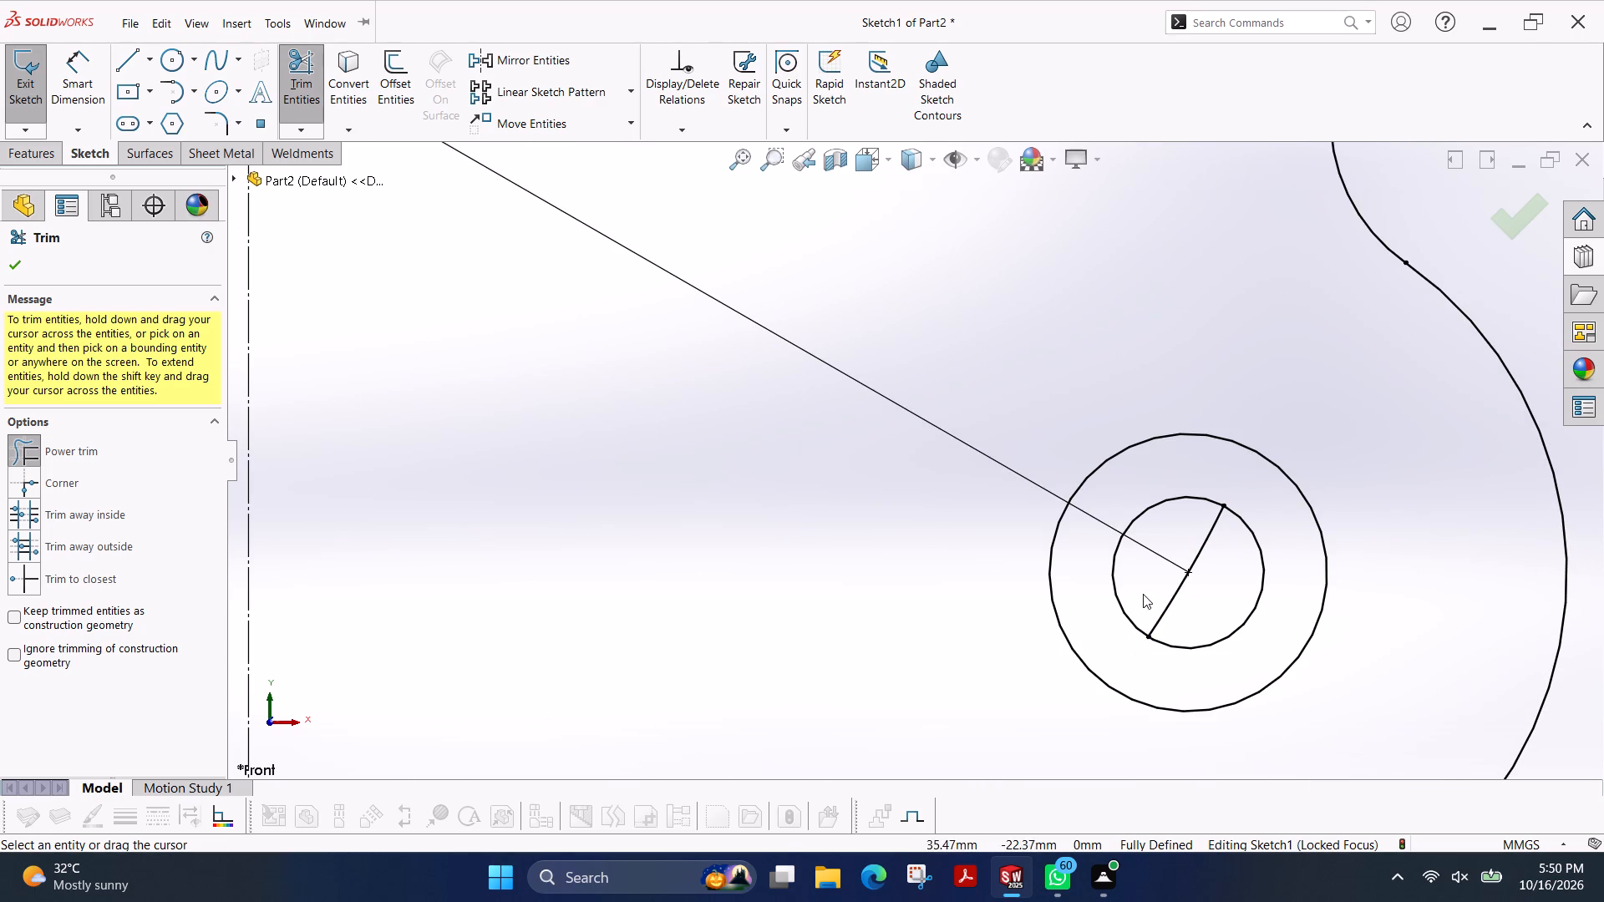
pyautogui.moveTo(1145, 594); pyautogui.dragTo(1200, 615)
# Trim away the remaining 86 mm arc pieces inside the 11 mm and 6 mm circles of the lower-left lug.
pyautogui.scroll(5, 1100, 611)
pyautogui.scroll(1, 219, 456)
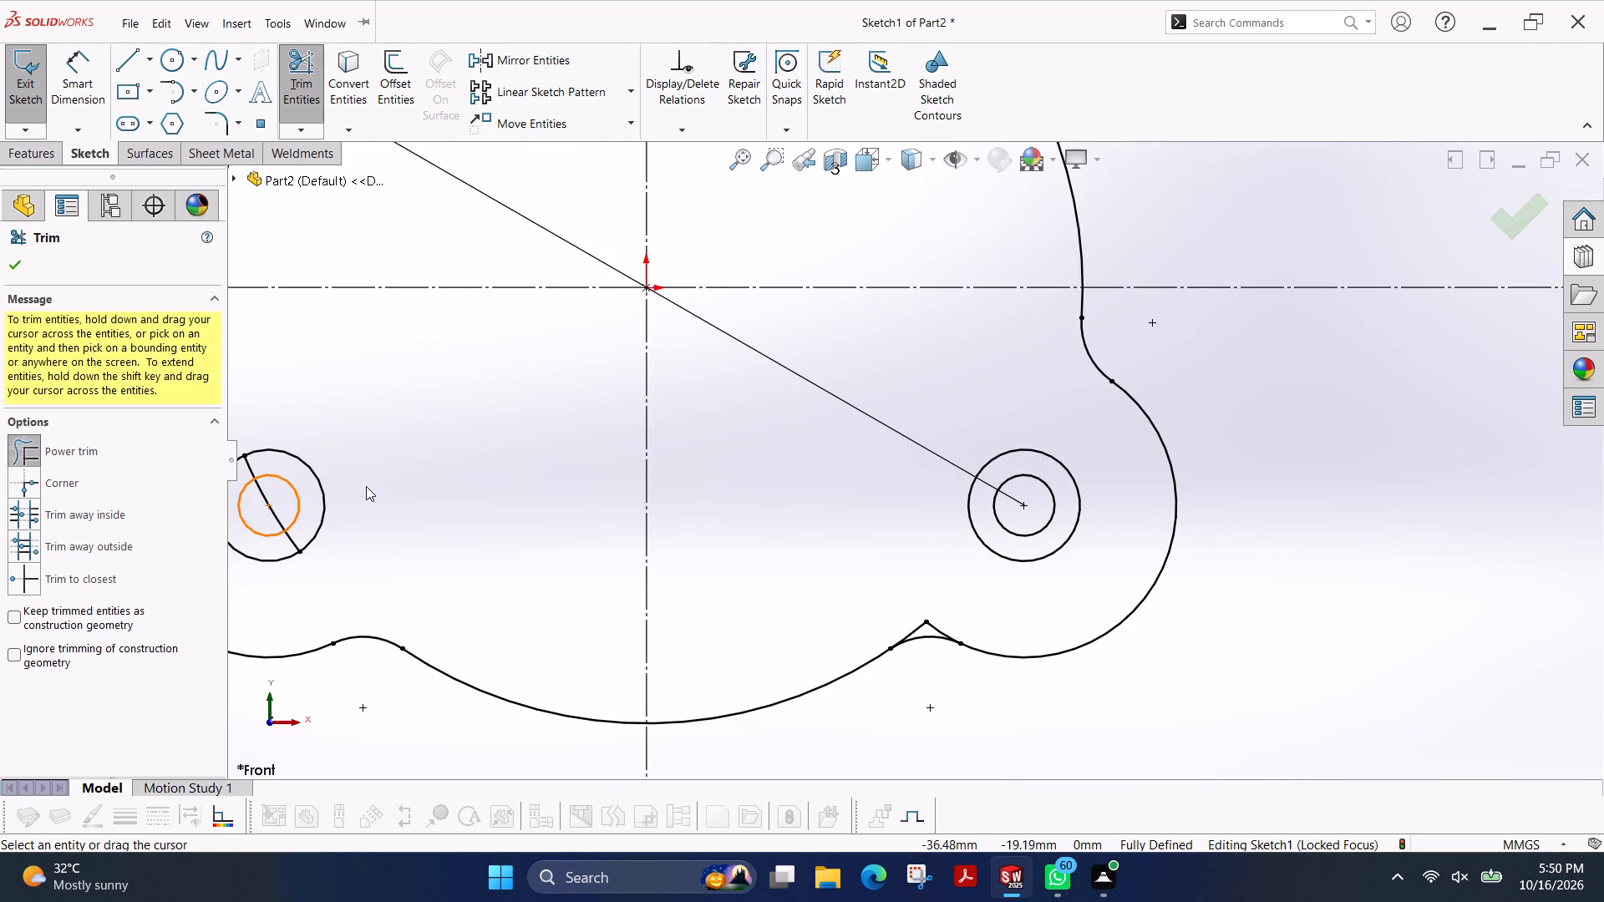
pyautogui.scroll(3, 441, 495)
pyautogui.scroll(-3, 507, 459)
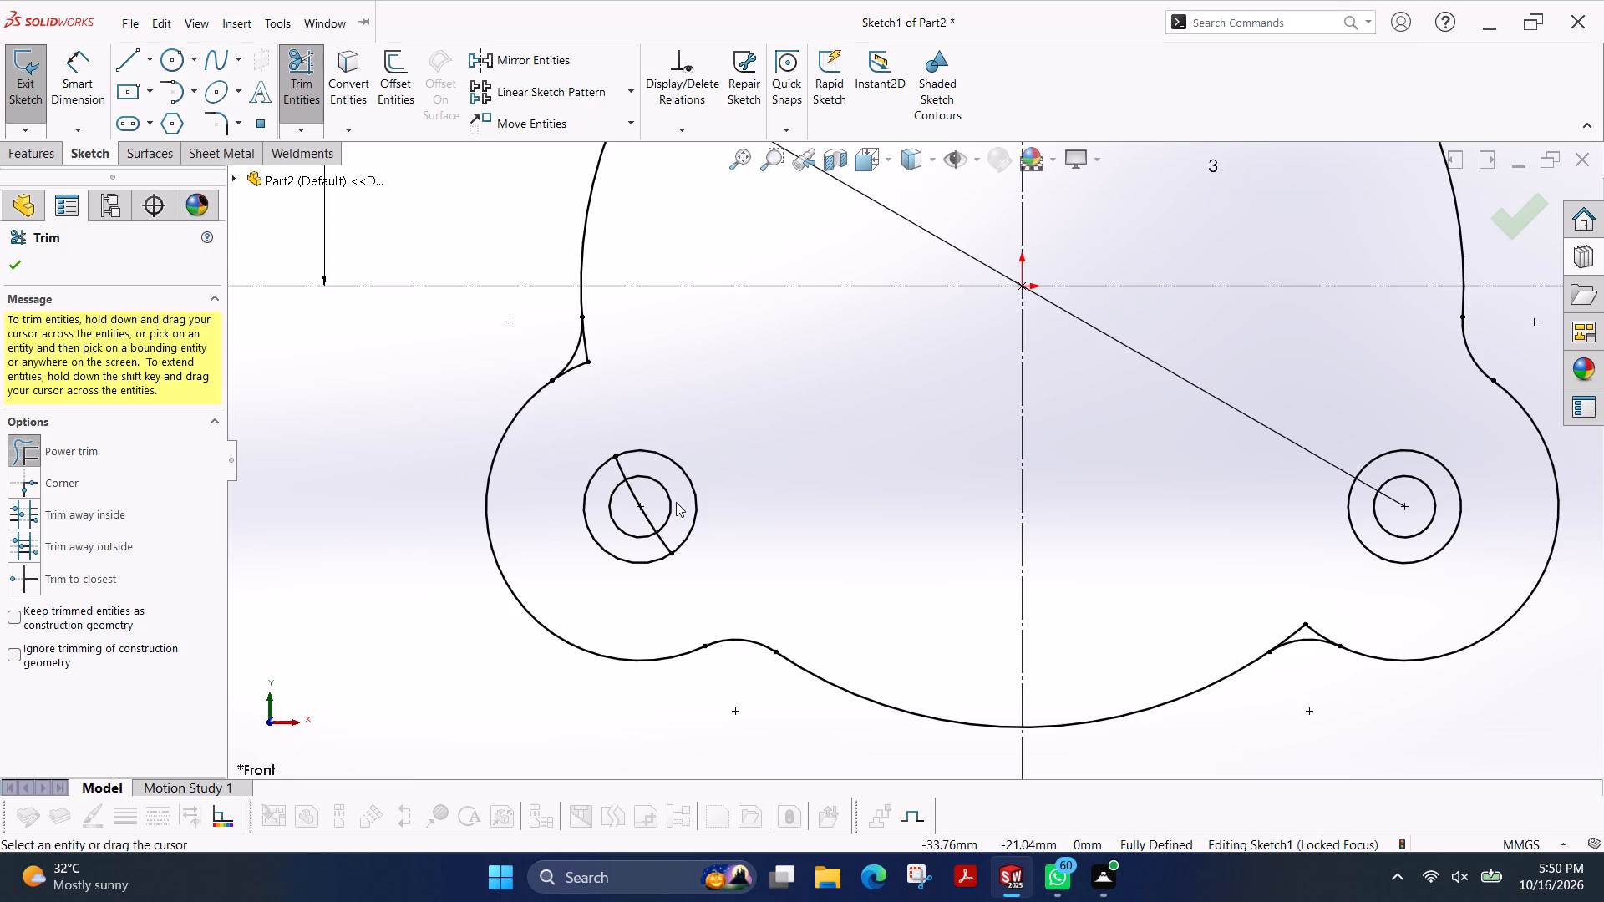
pyautogui.scroll(-1, 676, 502)
pyautogui.scroll(8, 675, 504)
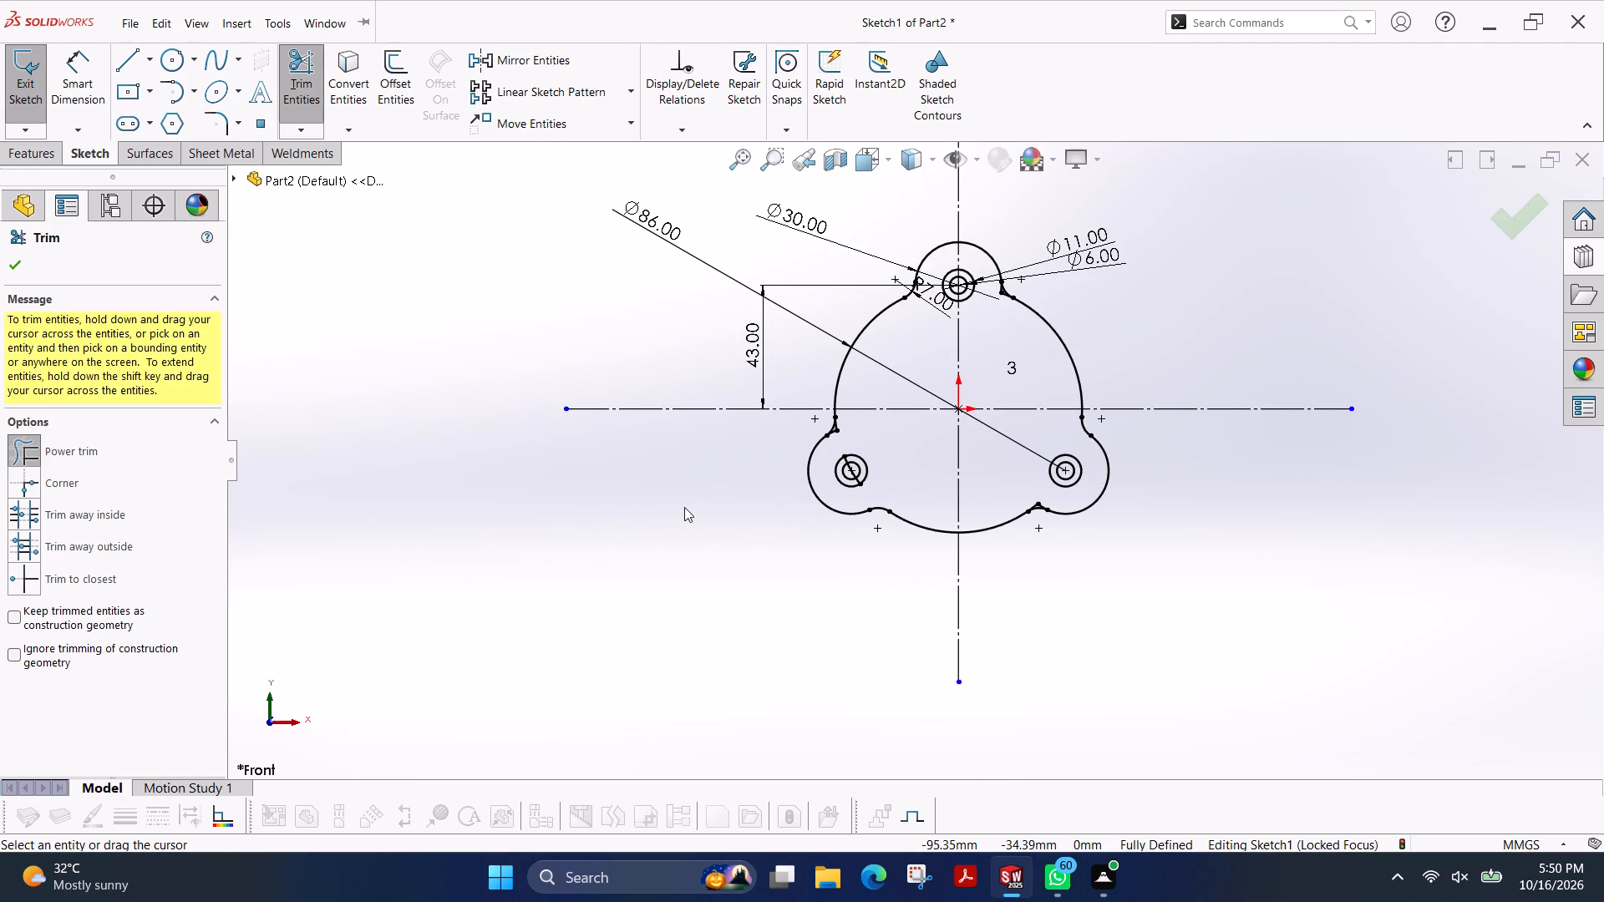
pyautogui.scroll(-4, 1019, 428)
pyautogui.scroll(-3, 807, 493)
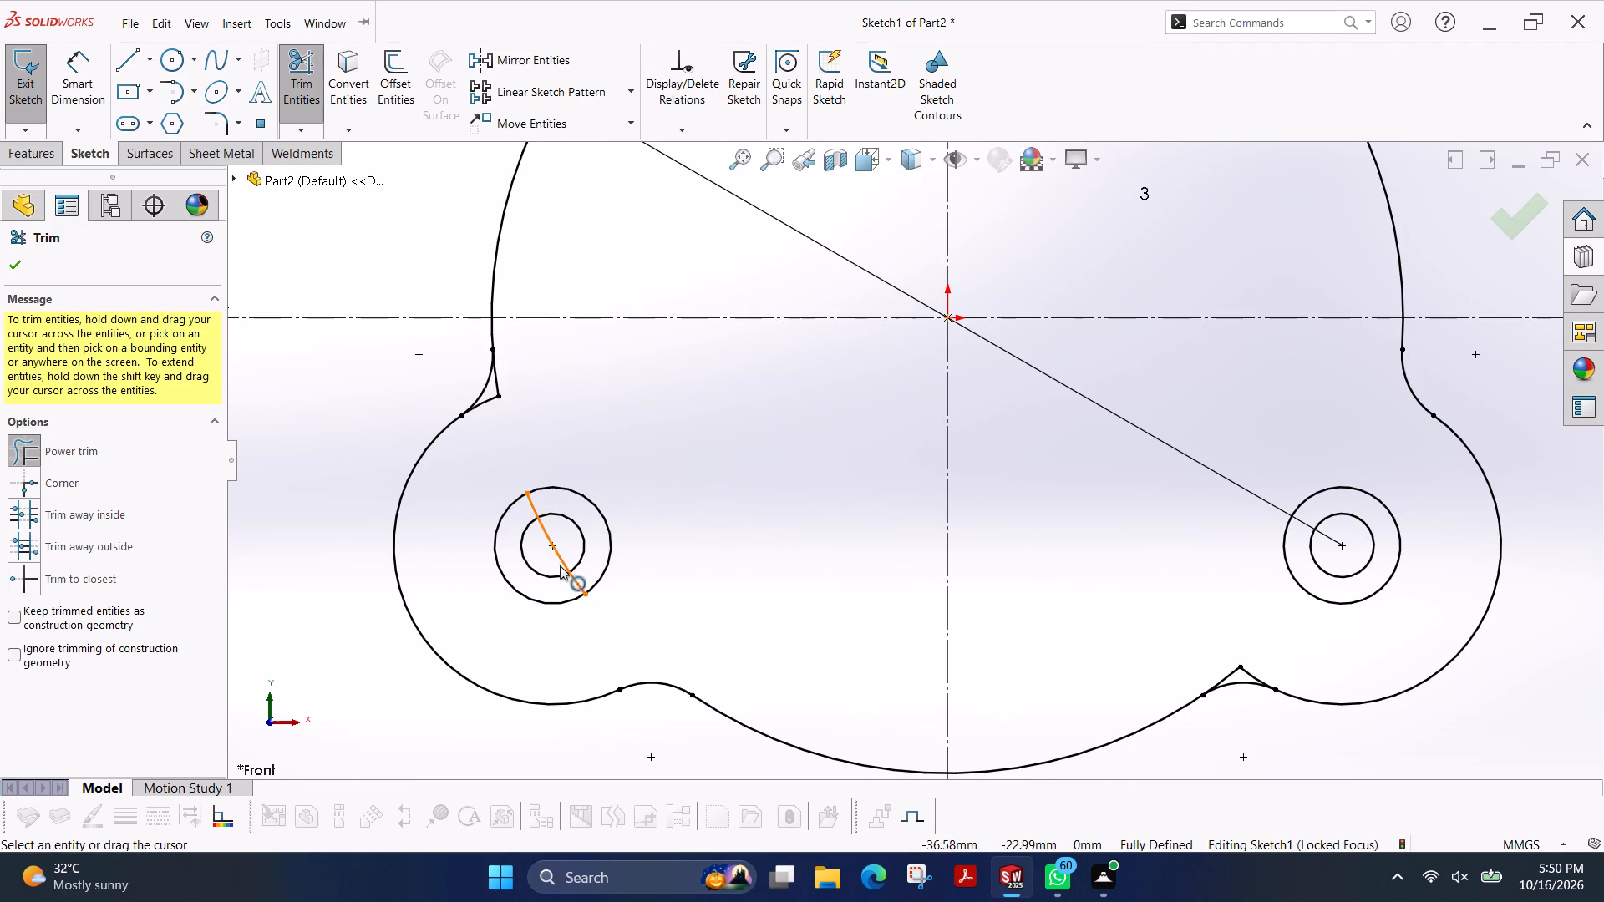
pyautogui.scroll(2, 576, 574)
pyautogui.scroll(-7, 576, 574)
pyautogui.scroll(-1, 1477, 345)
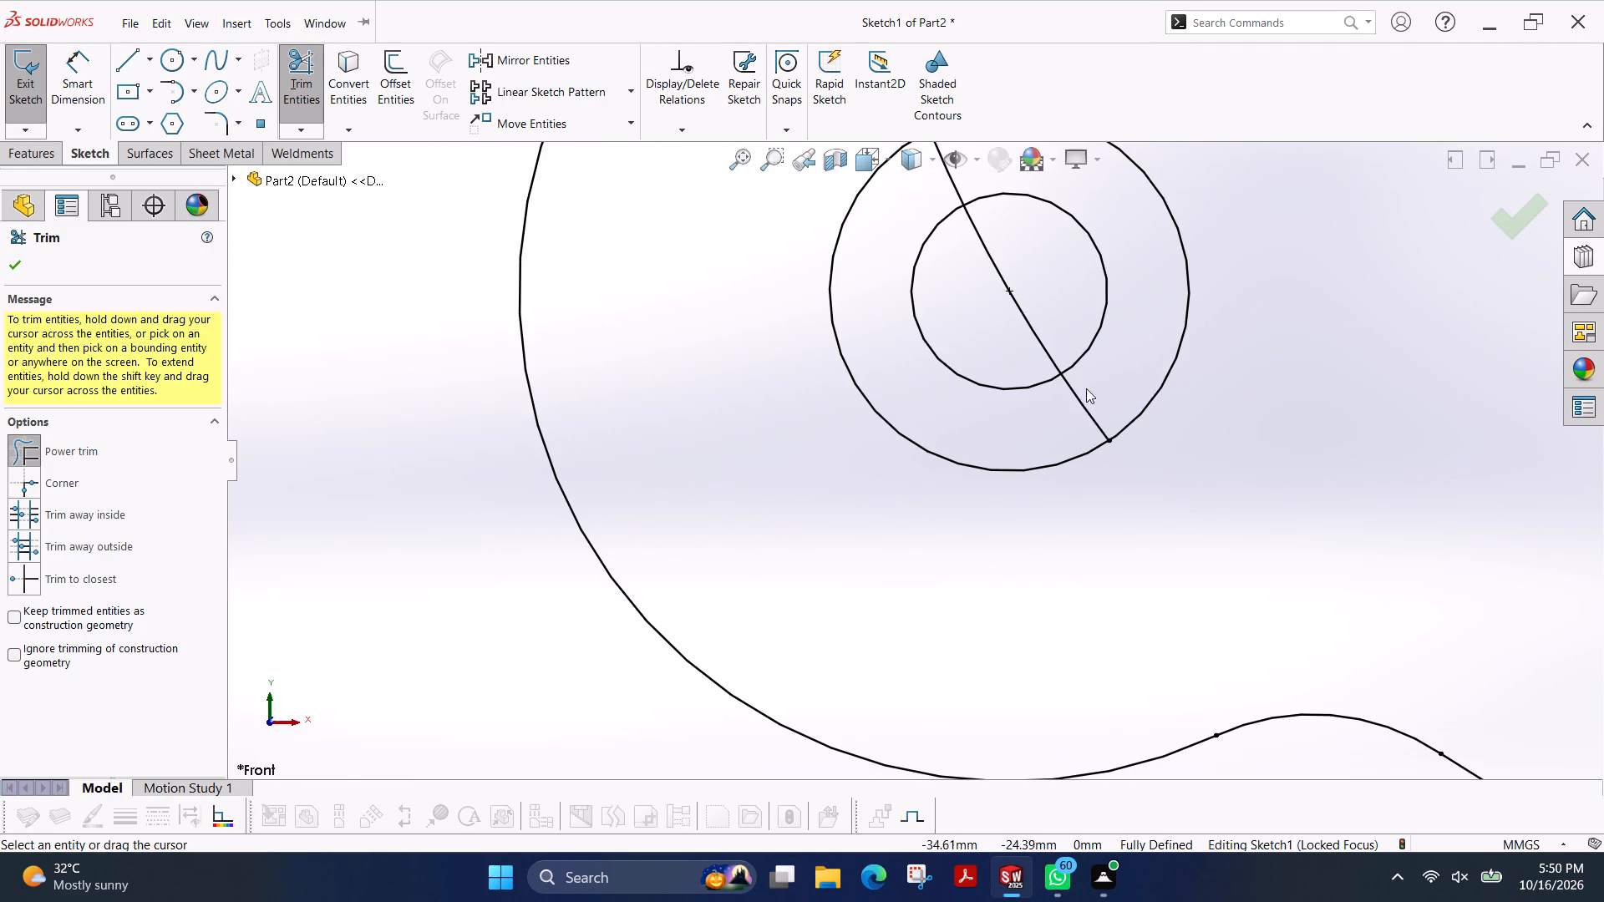
pyautogui.moveTo(1108, 375); pyautogui.dragTo(1067, 397)
pyautogui.moveTo(1053, 297); pyautogui.dragTo(1018, 343)
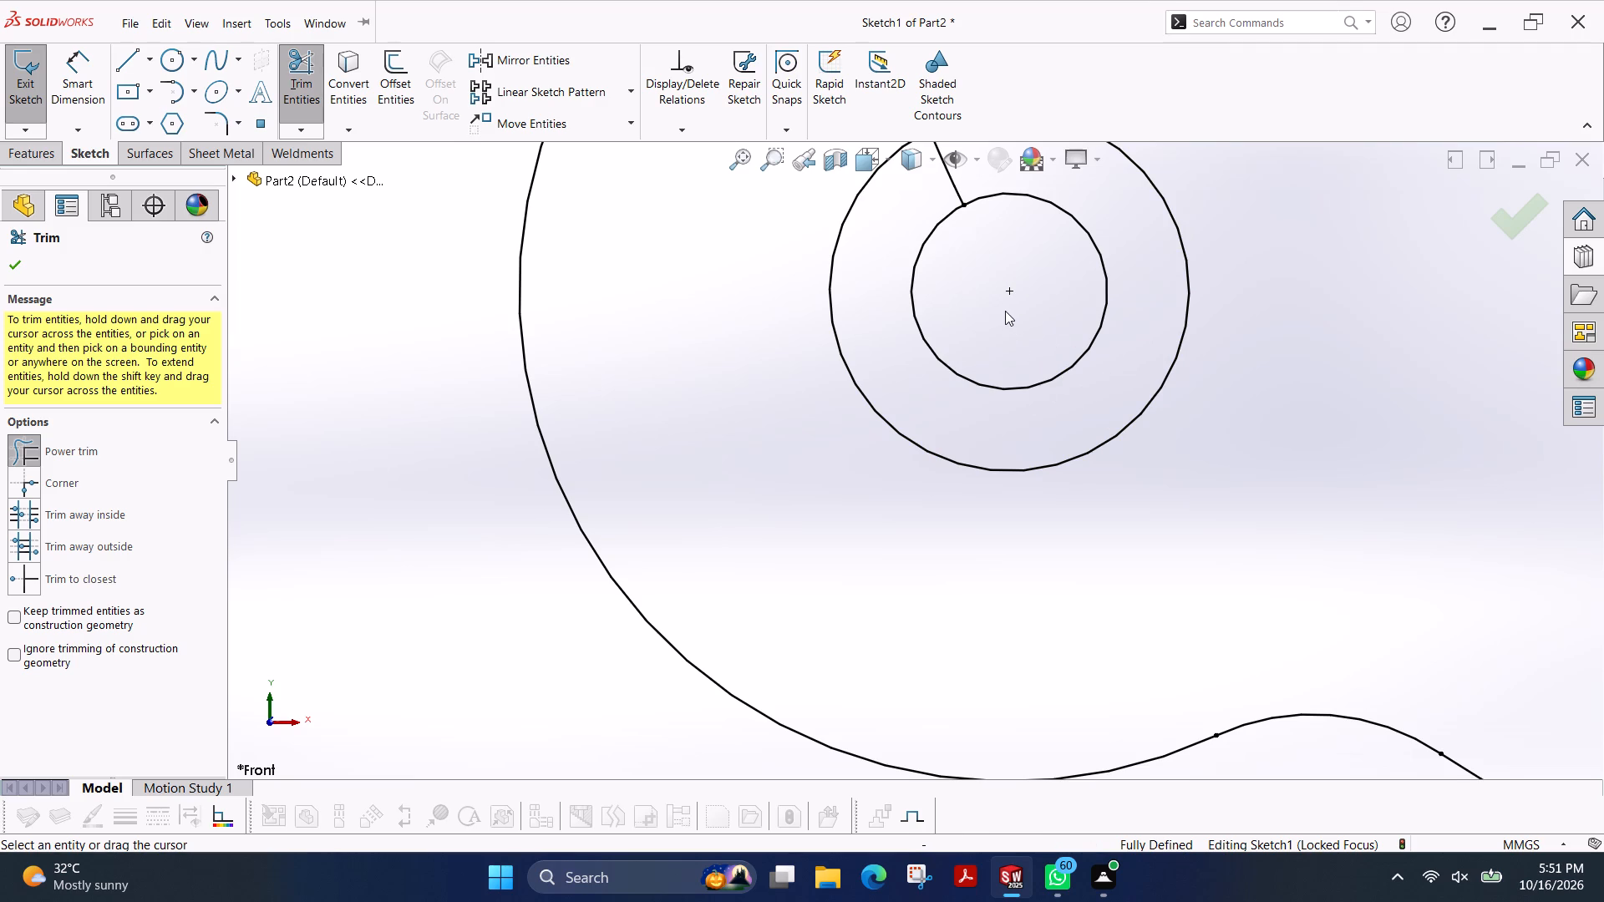
pyautogui.scroll(2, 1008, 309)
pyautogui.moveTo(967, 246); pyautogui.dragTo(928, 265)
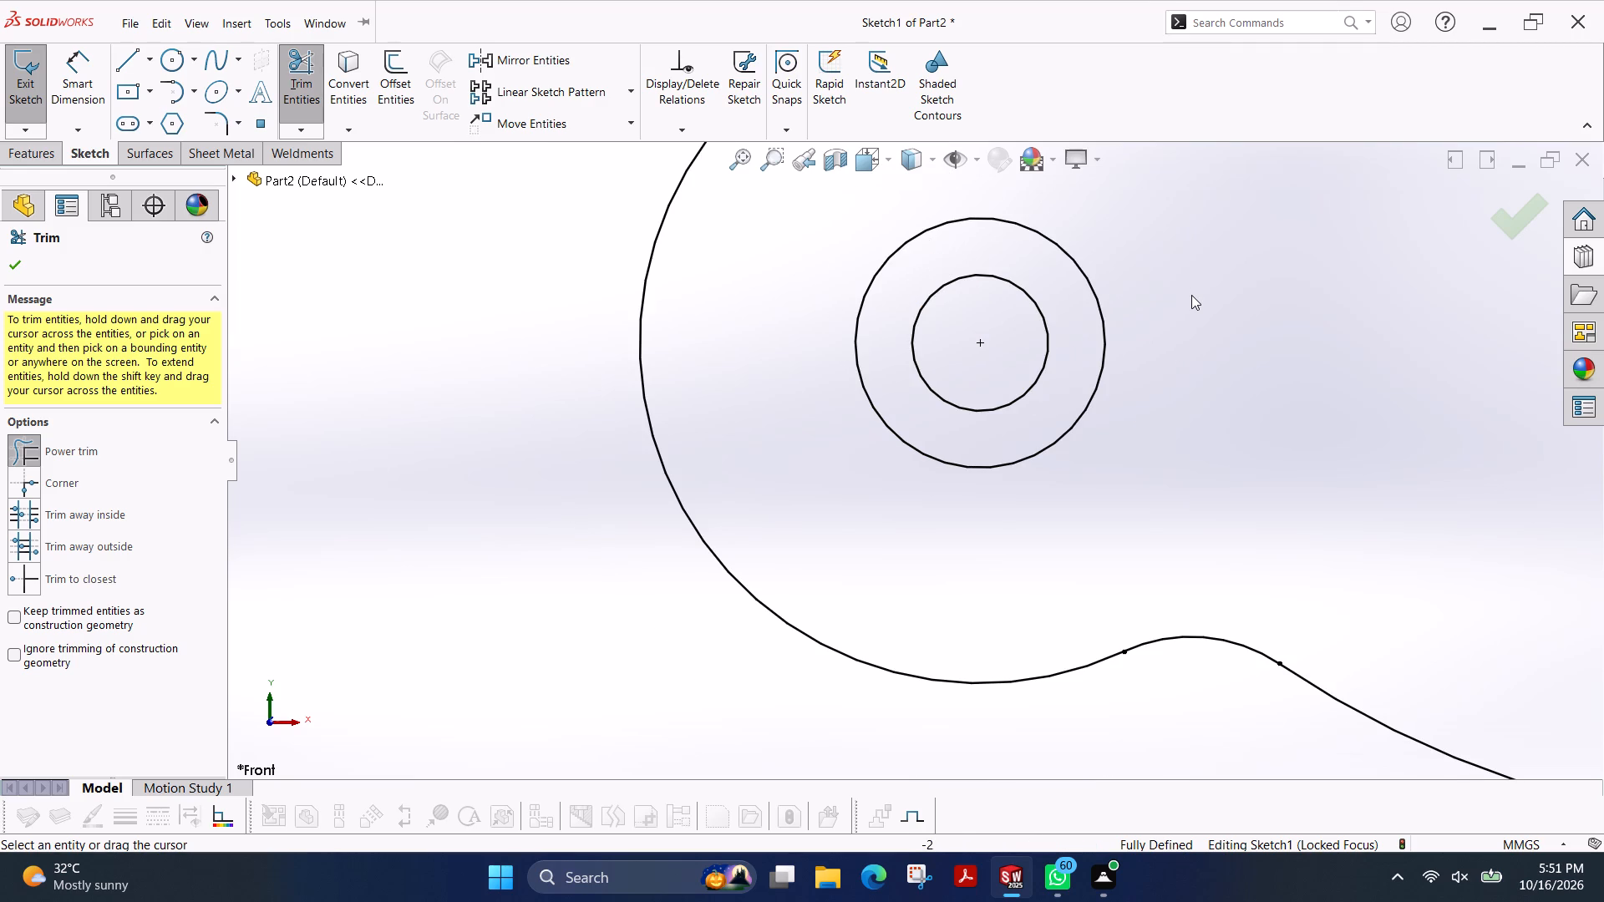
# Trim the leftover corner pieces behind the lower-right lug's lower fillet and the lower-left lug's upper fillet.
pyautogui.scroll(8, 1191, 295)
pyautogui.scroll(-2, 1022, 330)
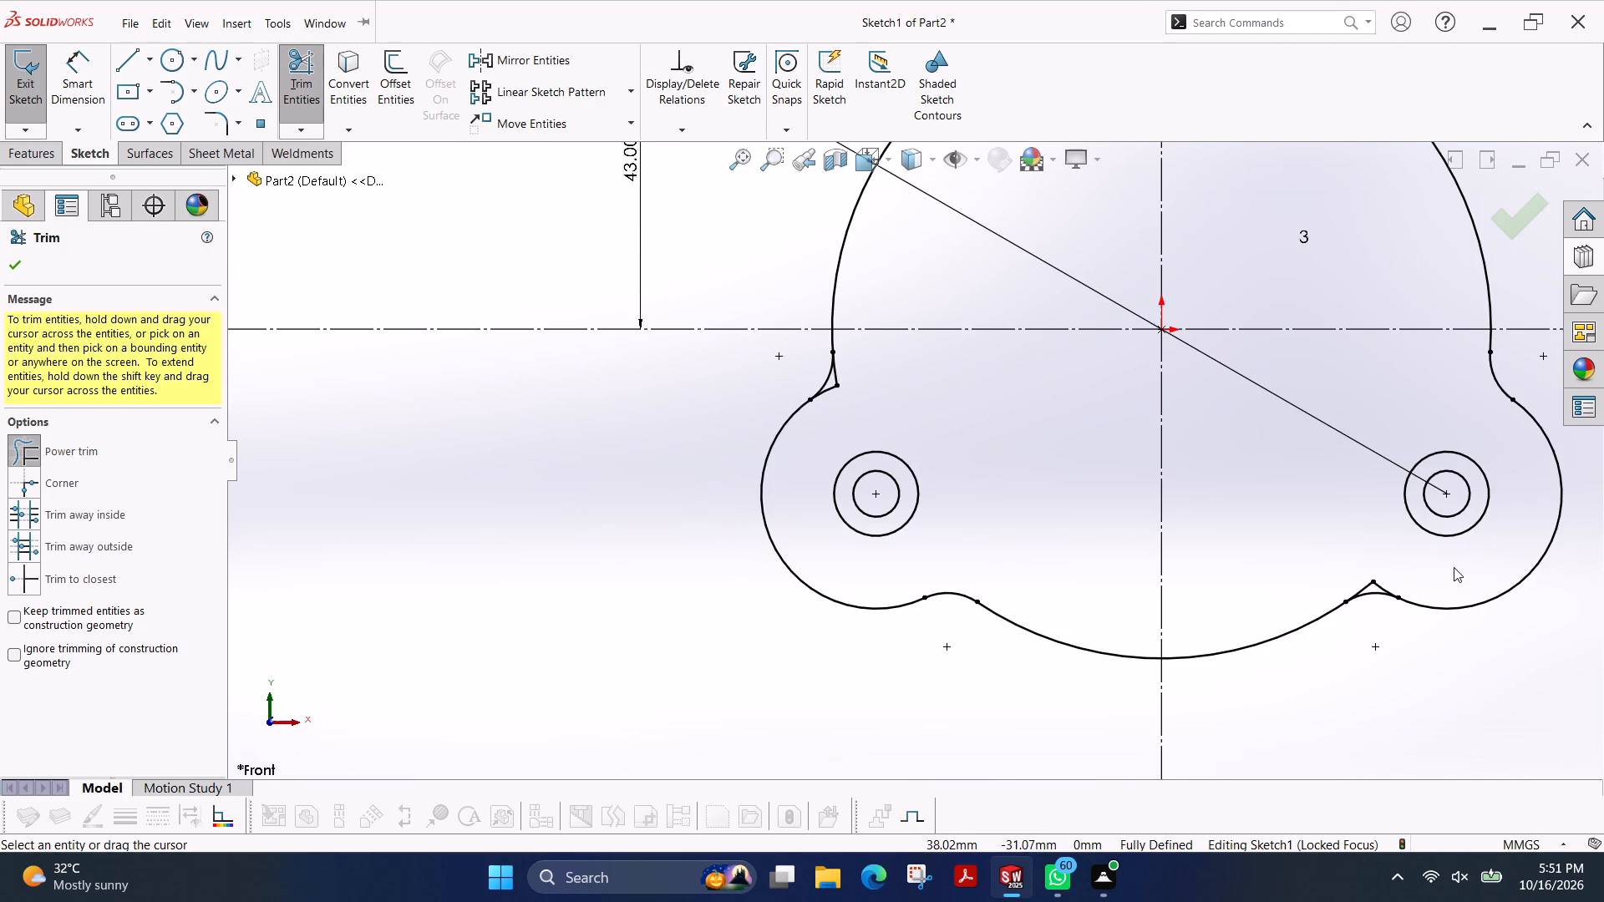
pyautogui.scroll(-4, 1454, 567)
pyautogui.scroll(-5, 943, 573)
pyautogui.moveTo(1435, 518); pyautogui.dragTo(1291, 519)
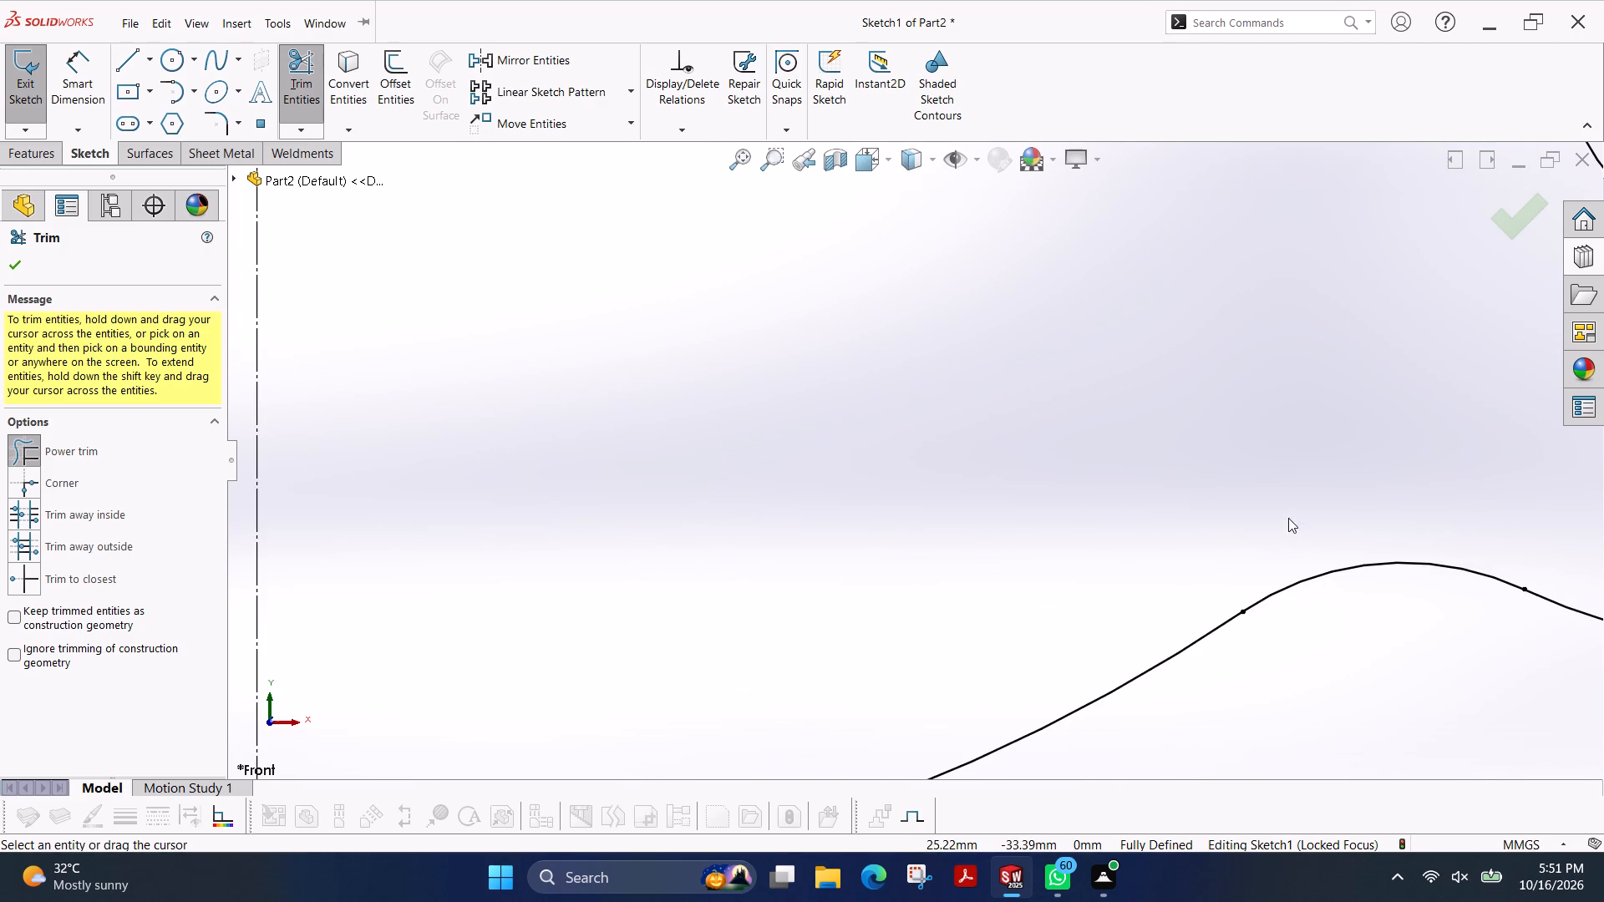
pyautogui.scroll(4, 1288, 512)
pyautogui.scroll(4, 241, 300)
pyautogui.scroll(-6, 396, 230)
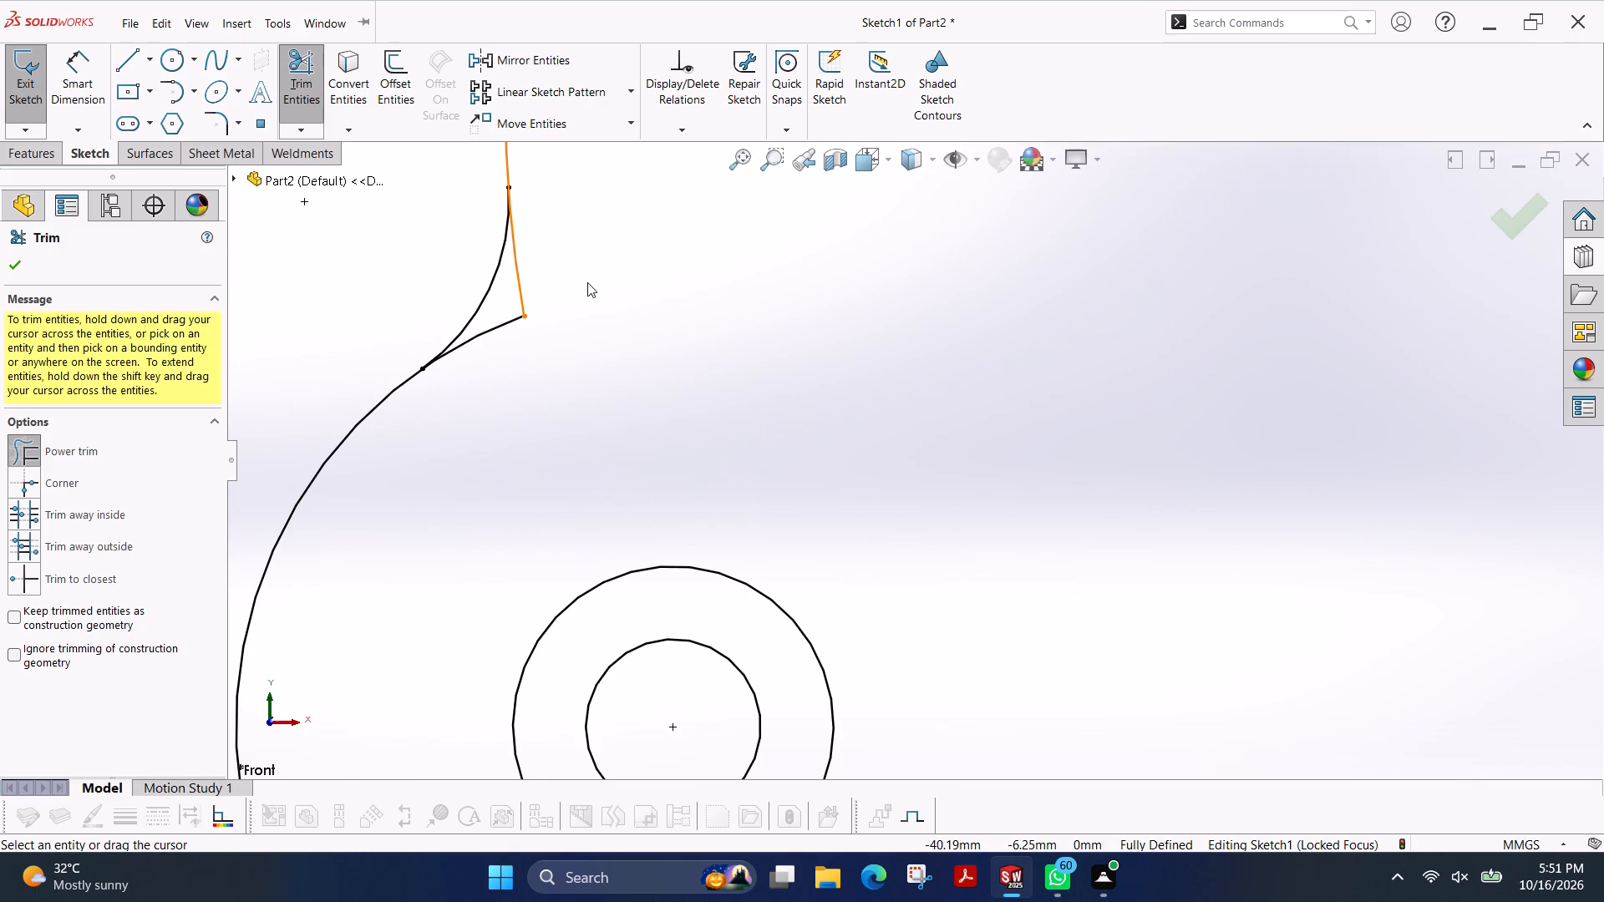
pyautogui.moveTo(559, 276); pyautogui.dragTo(531, 363)
pyautogui.scroll(9, 693, 349)
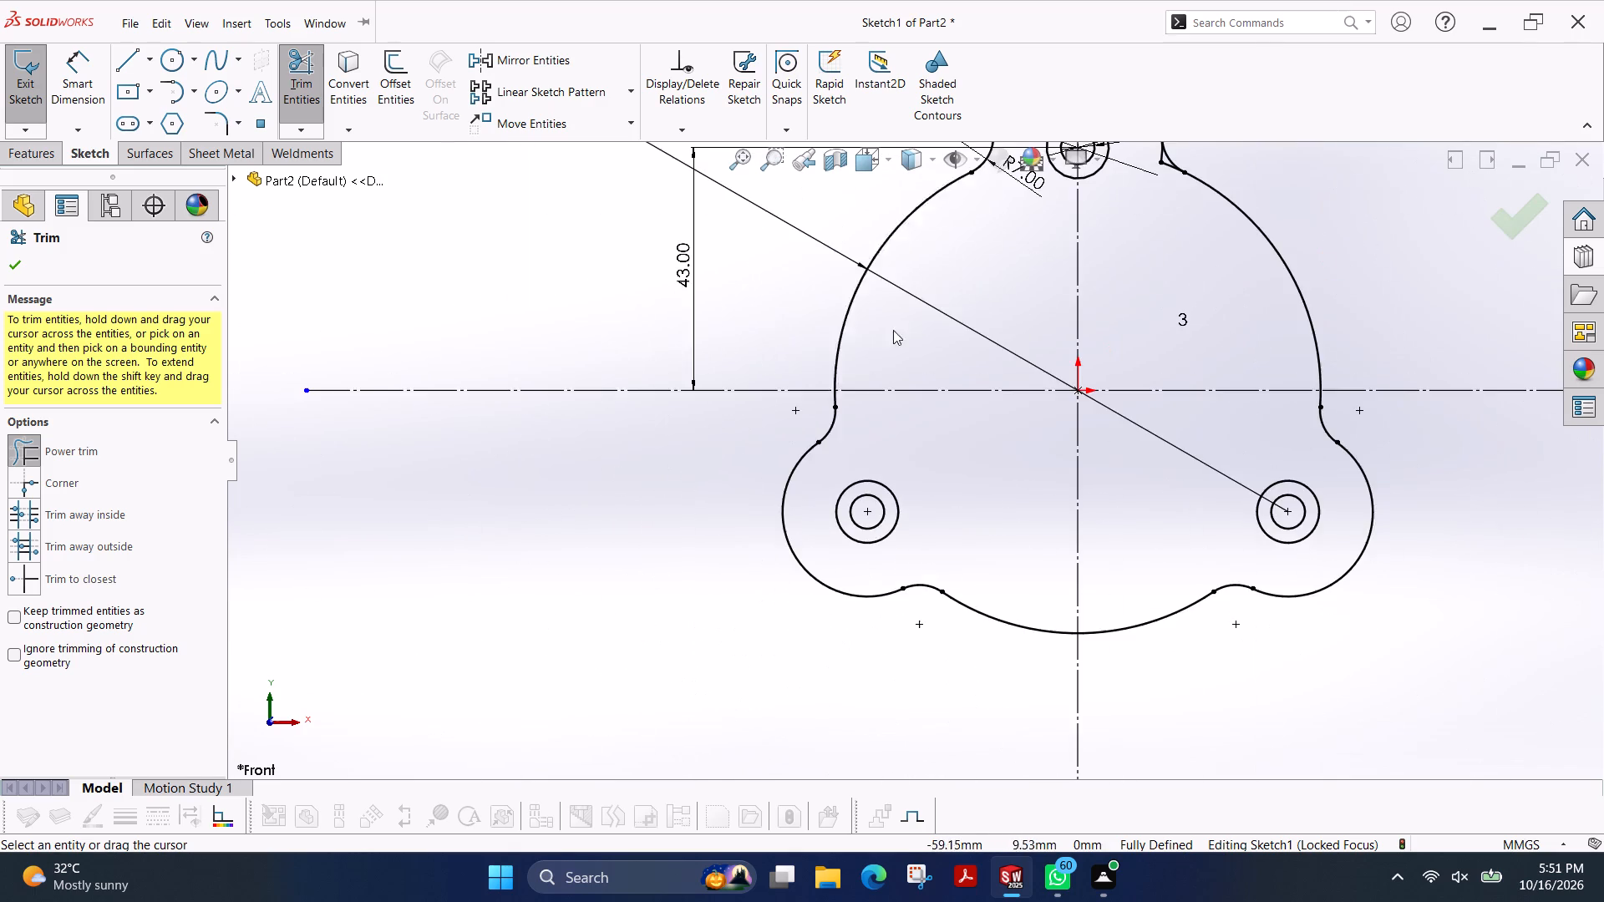
# Trim the leftover corner pieces behind the right fillet of the top lug and finish trimming.
pyautogui.scroll(2, 1187, 331)
pyautogui.scroll(-4, 1125, 267)
pyautogui.scroll(-4, 1032, 269)
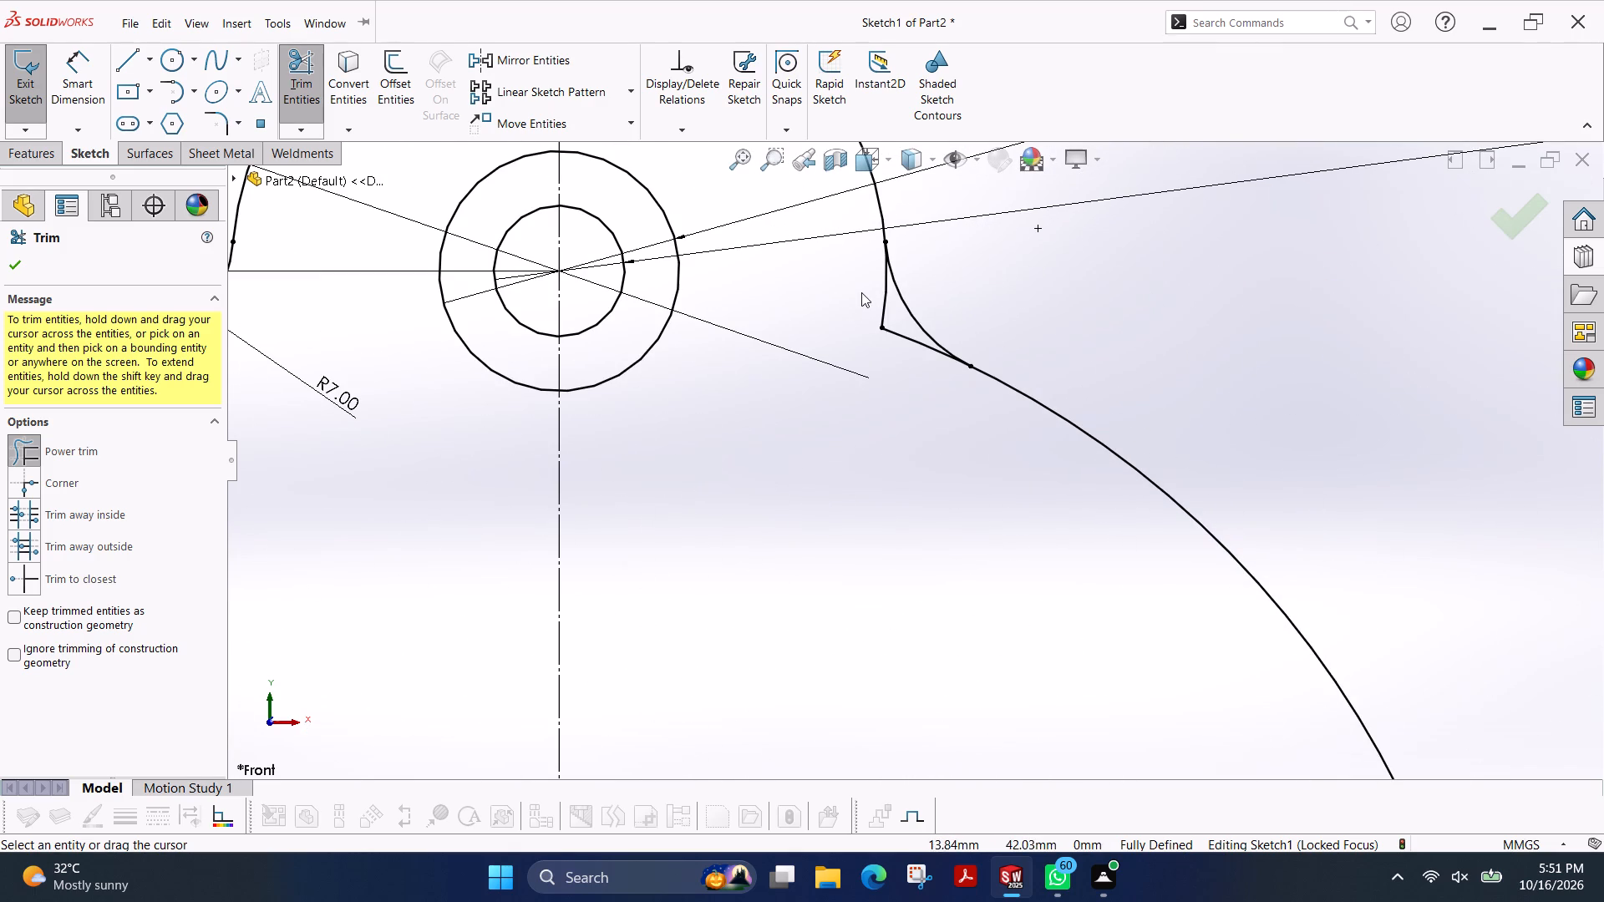
pyautogui.moveTo(861, 292); pyautogui.dragTo(916, 378)
pyautogui.scroll(4, 916, 378)
pyautogui.scroll(6, 855, 538)
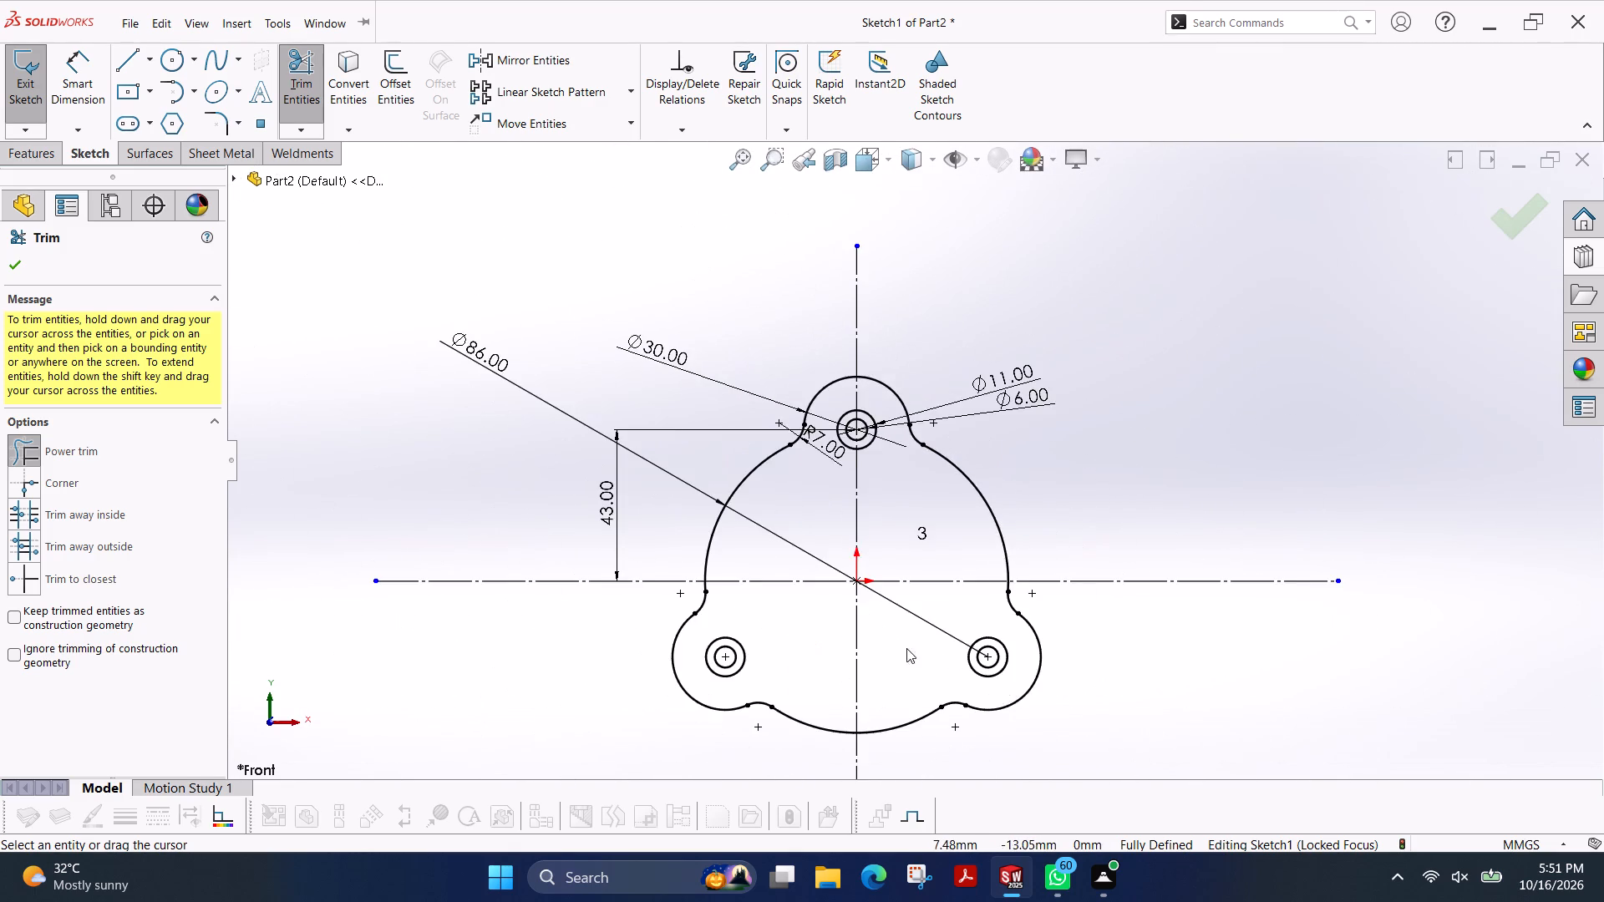
pyautogui.scroll(-1, 949, 660)
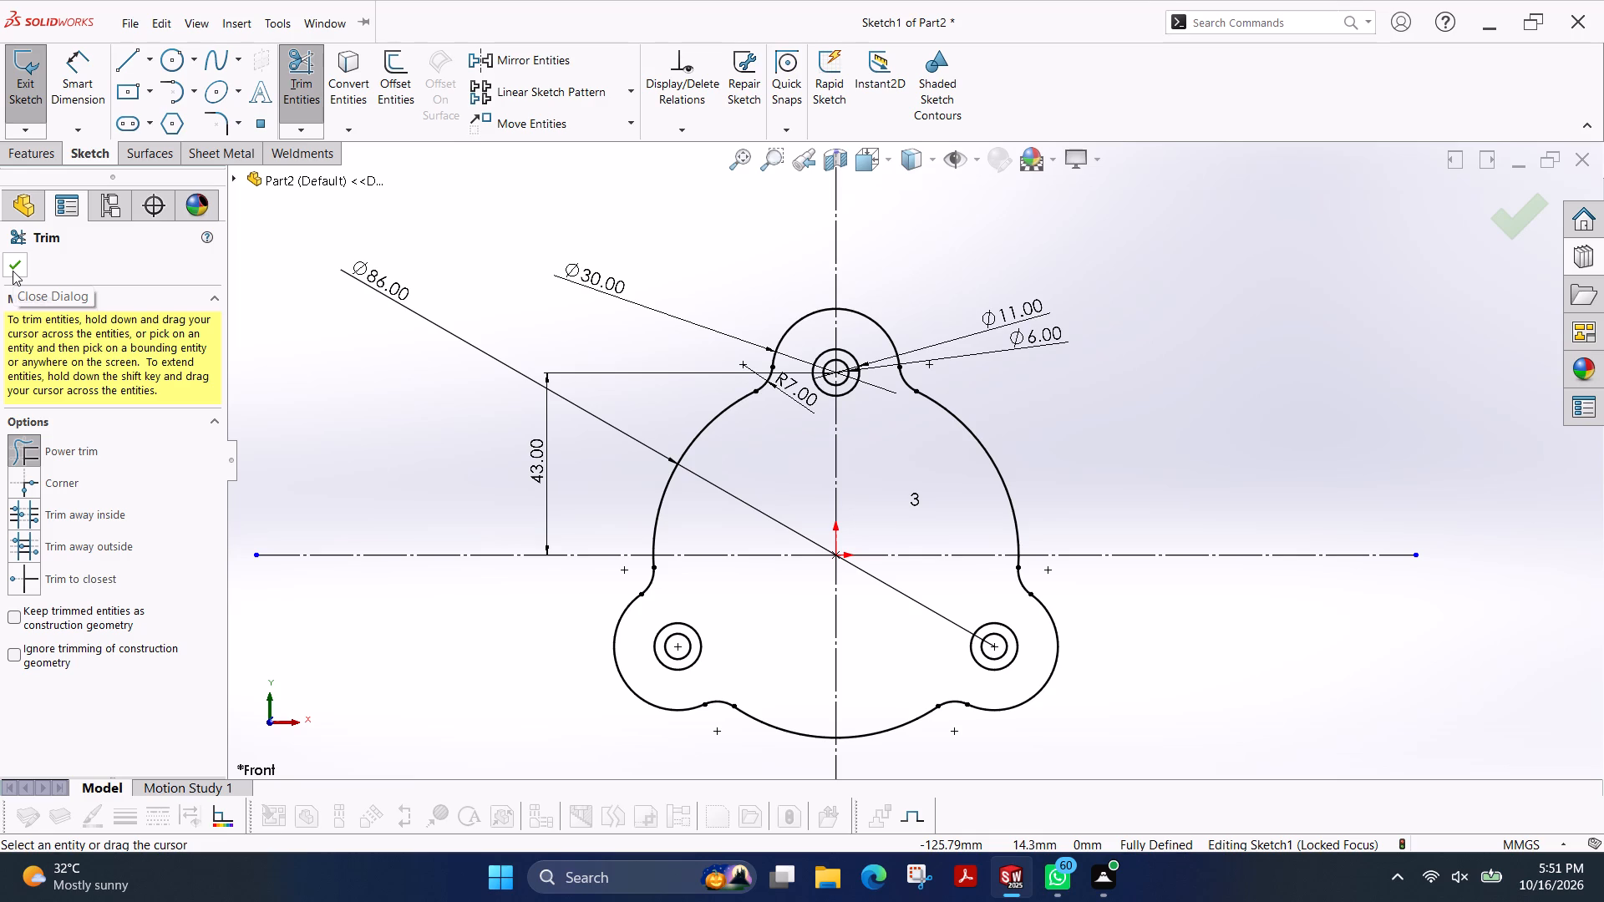
pyautogui.click(13, 271)
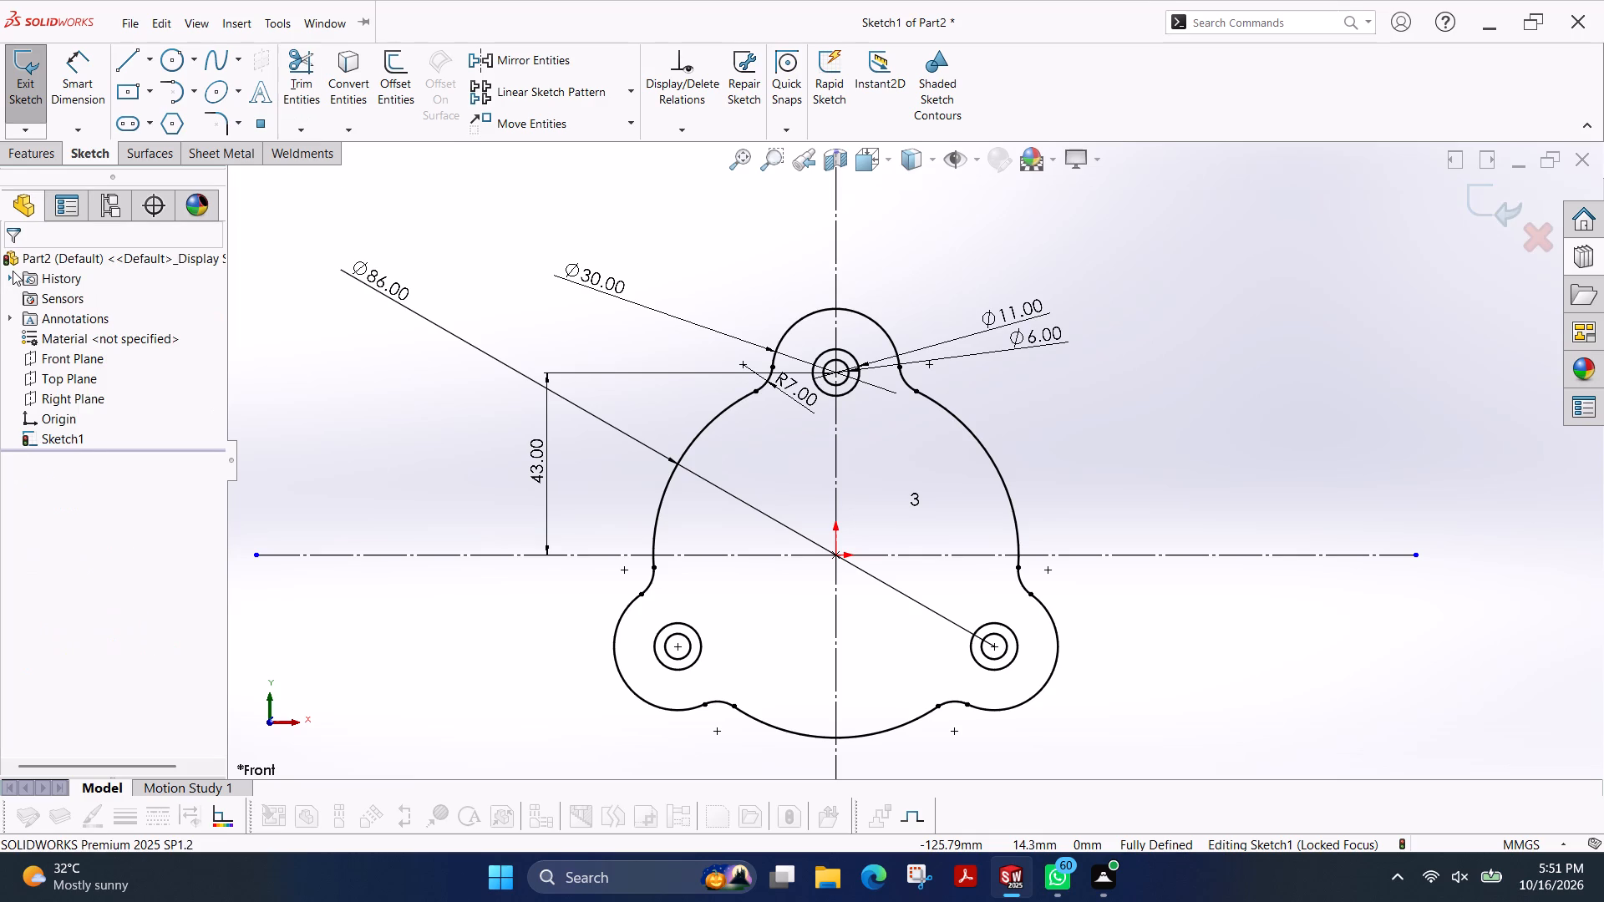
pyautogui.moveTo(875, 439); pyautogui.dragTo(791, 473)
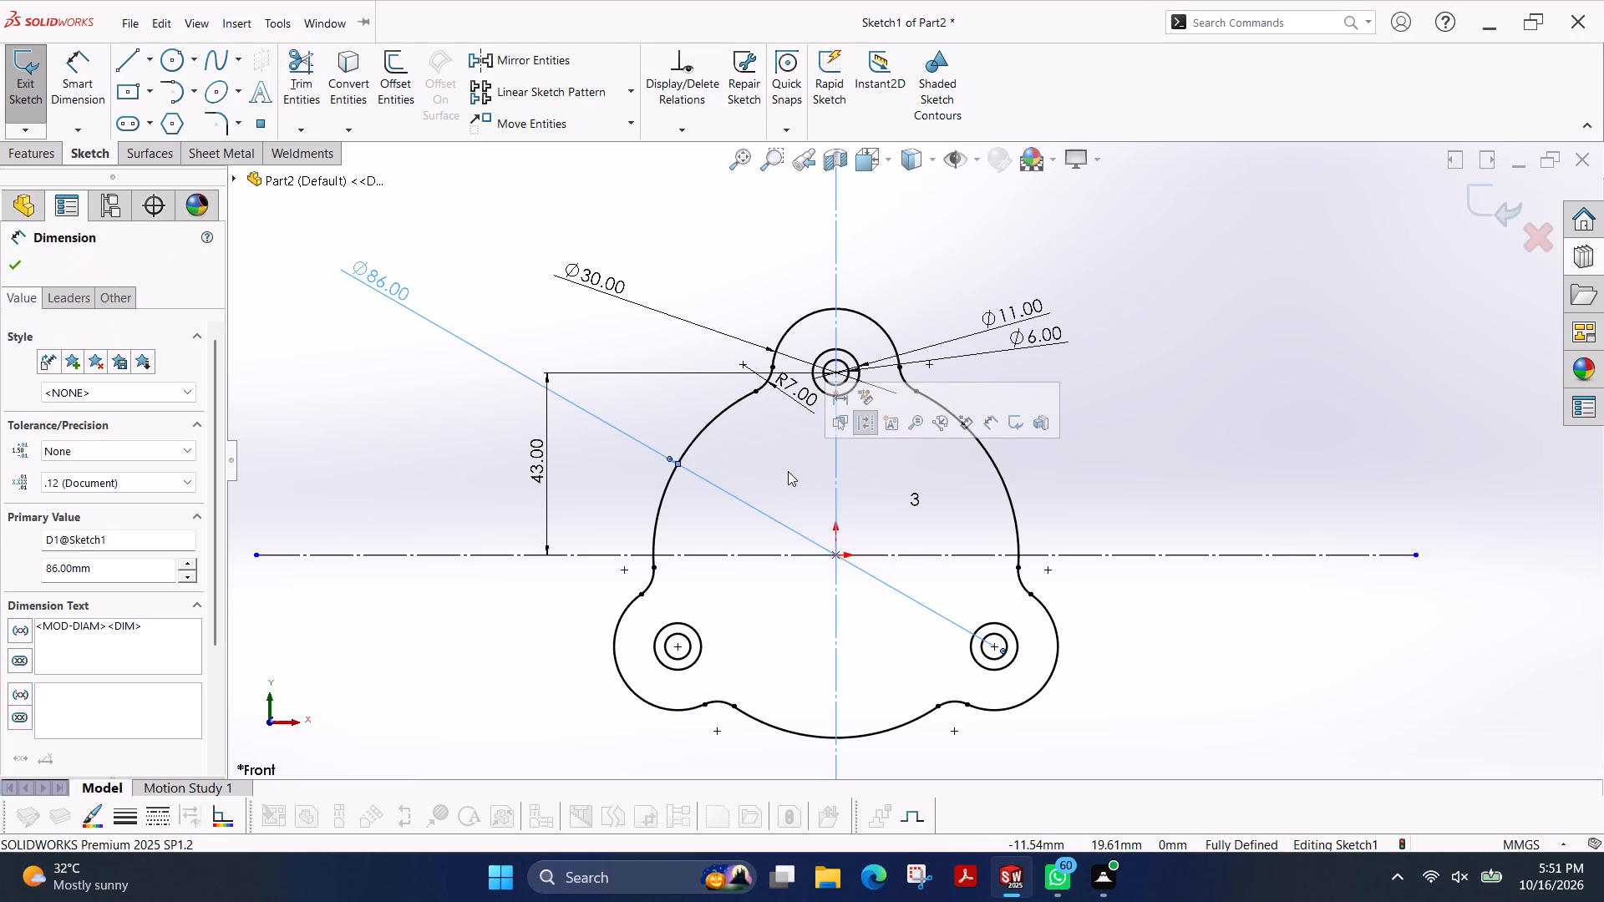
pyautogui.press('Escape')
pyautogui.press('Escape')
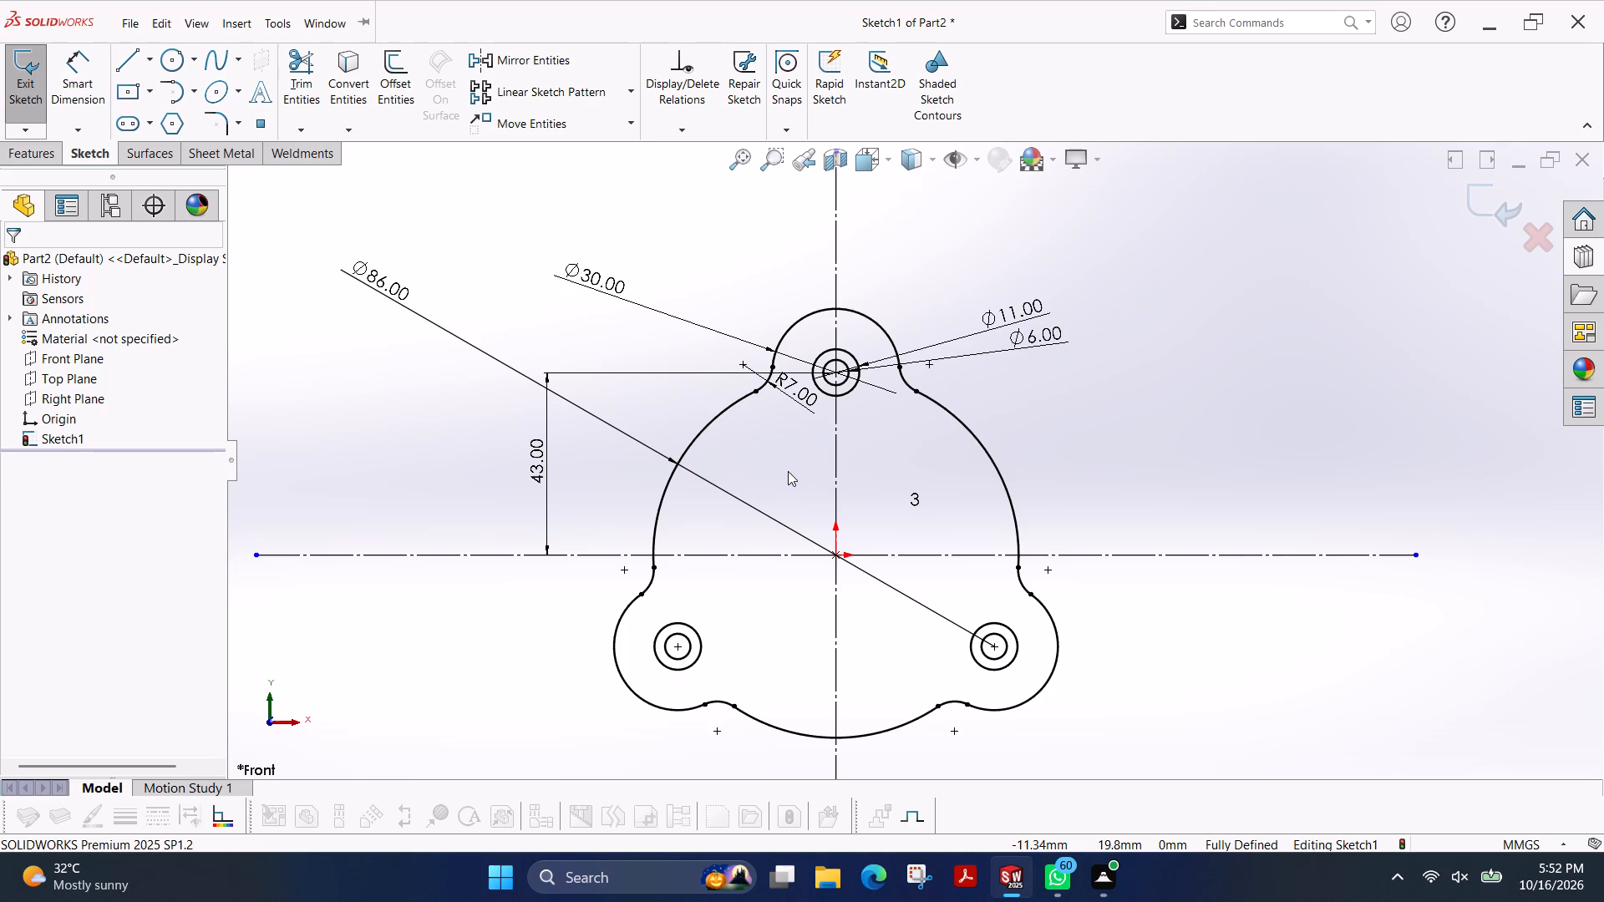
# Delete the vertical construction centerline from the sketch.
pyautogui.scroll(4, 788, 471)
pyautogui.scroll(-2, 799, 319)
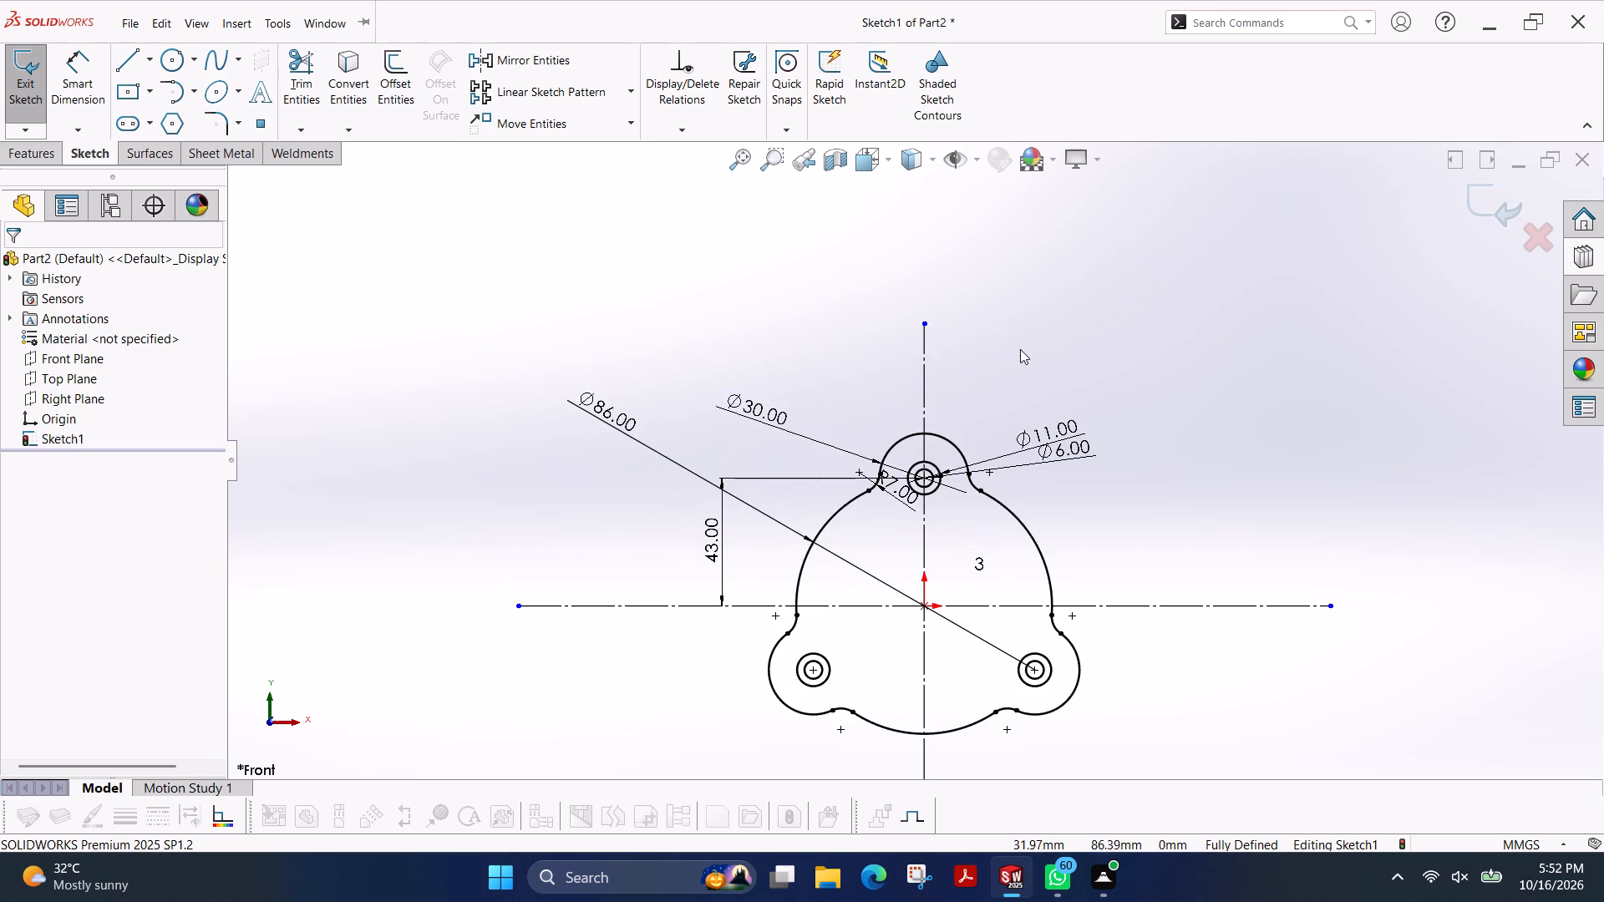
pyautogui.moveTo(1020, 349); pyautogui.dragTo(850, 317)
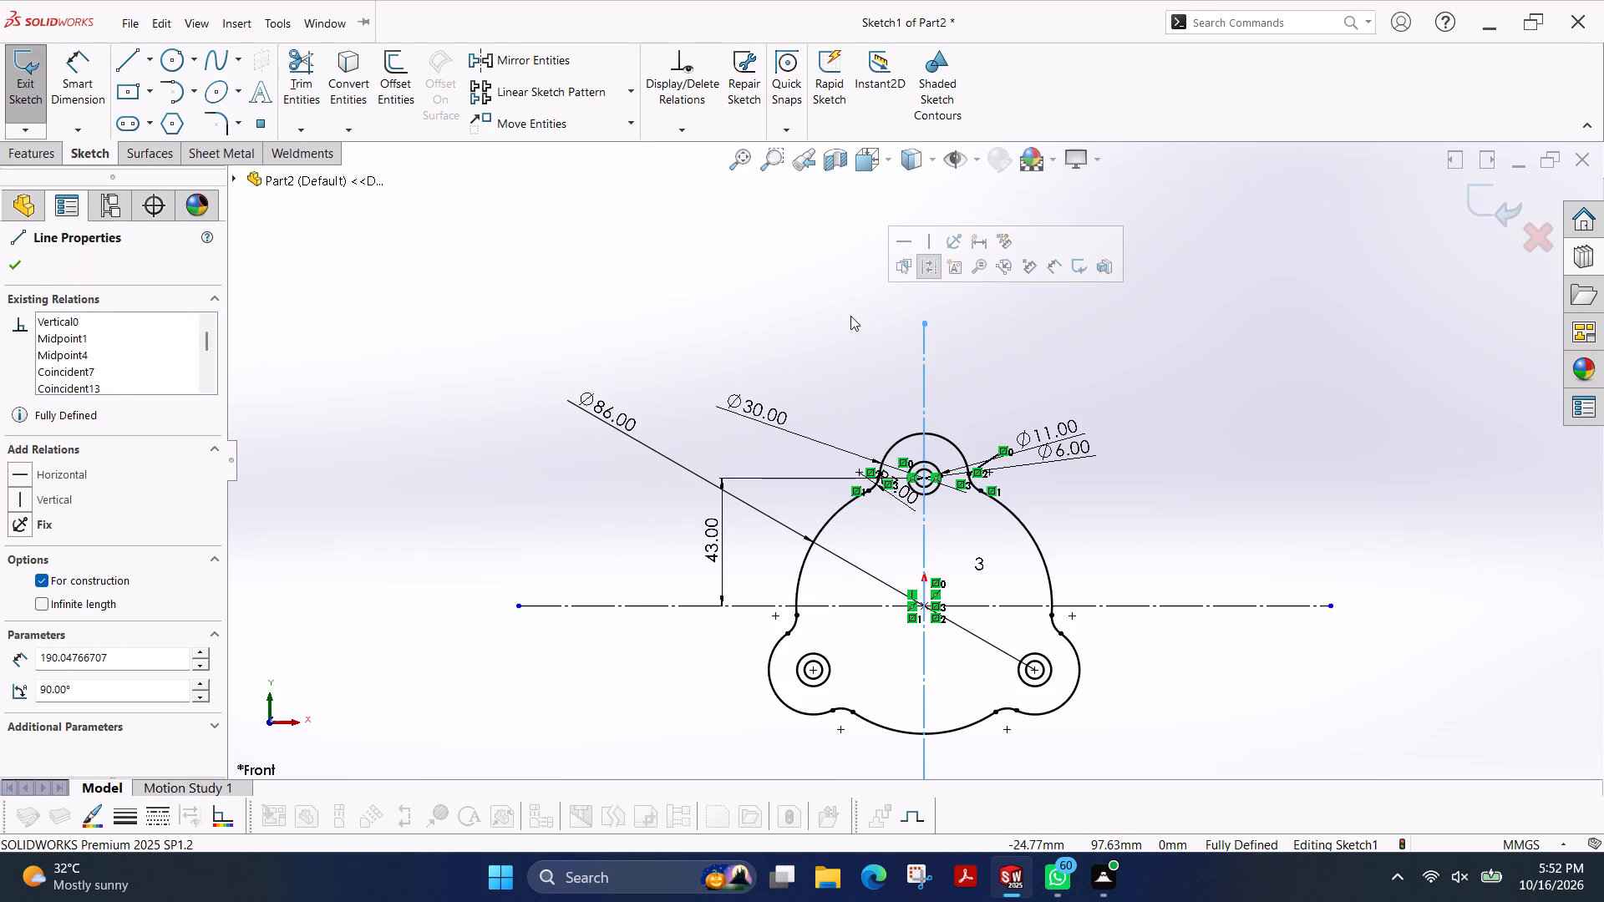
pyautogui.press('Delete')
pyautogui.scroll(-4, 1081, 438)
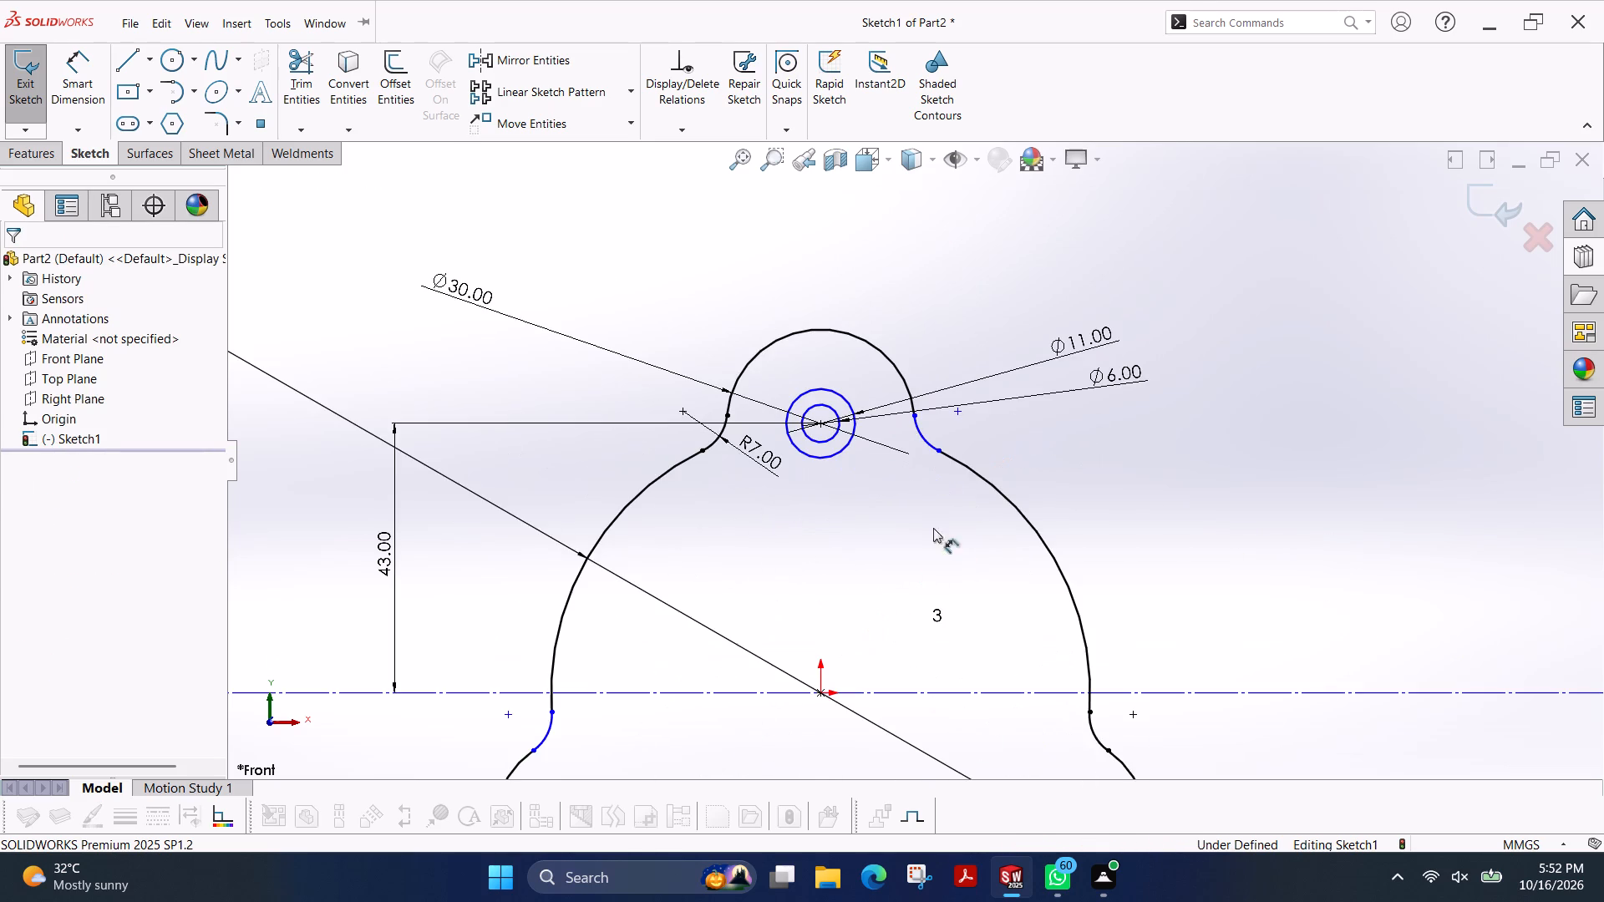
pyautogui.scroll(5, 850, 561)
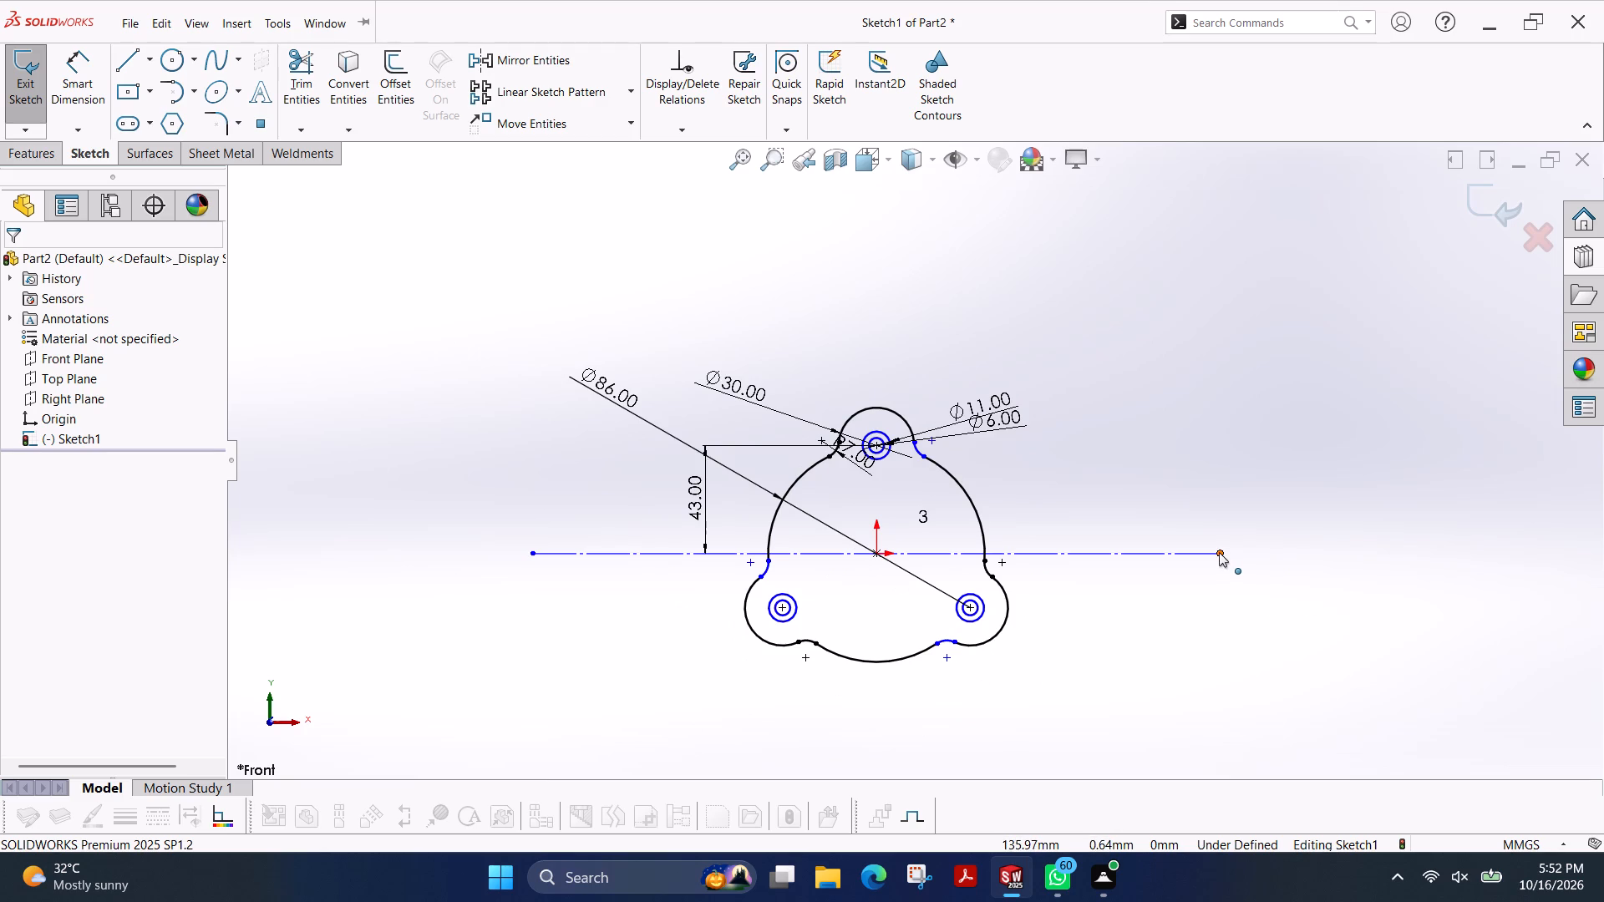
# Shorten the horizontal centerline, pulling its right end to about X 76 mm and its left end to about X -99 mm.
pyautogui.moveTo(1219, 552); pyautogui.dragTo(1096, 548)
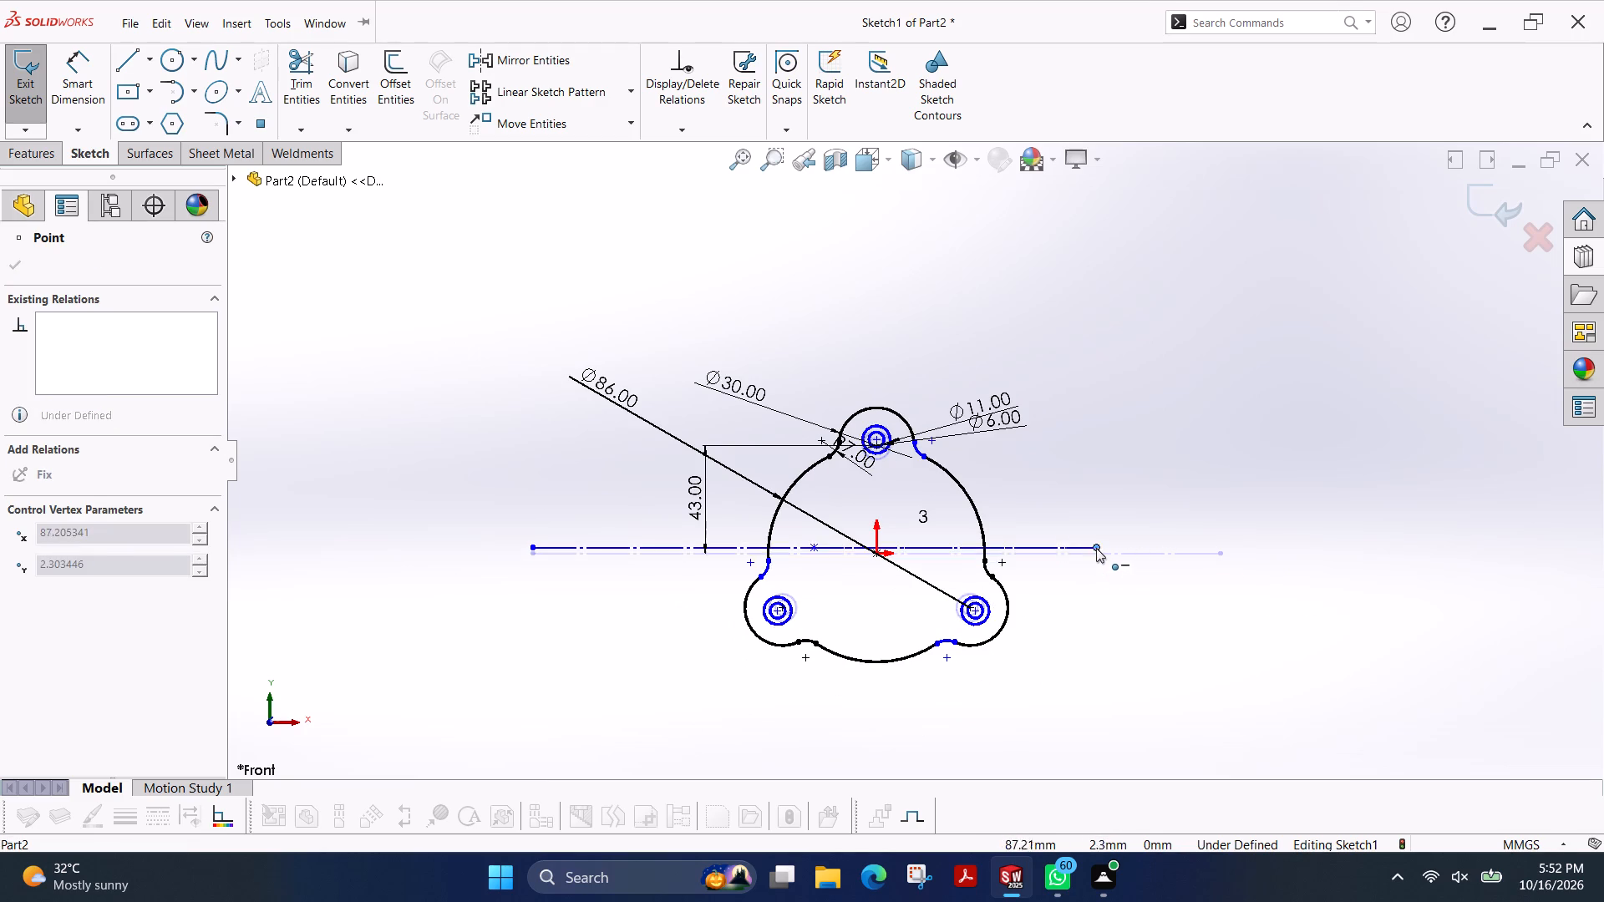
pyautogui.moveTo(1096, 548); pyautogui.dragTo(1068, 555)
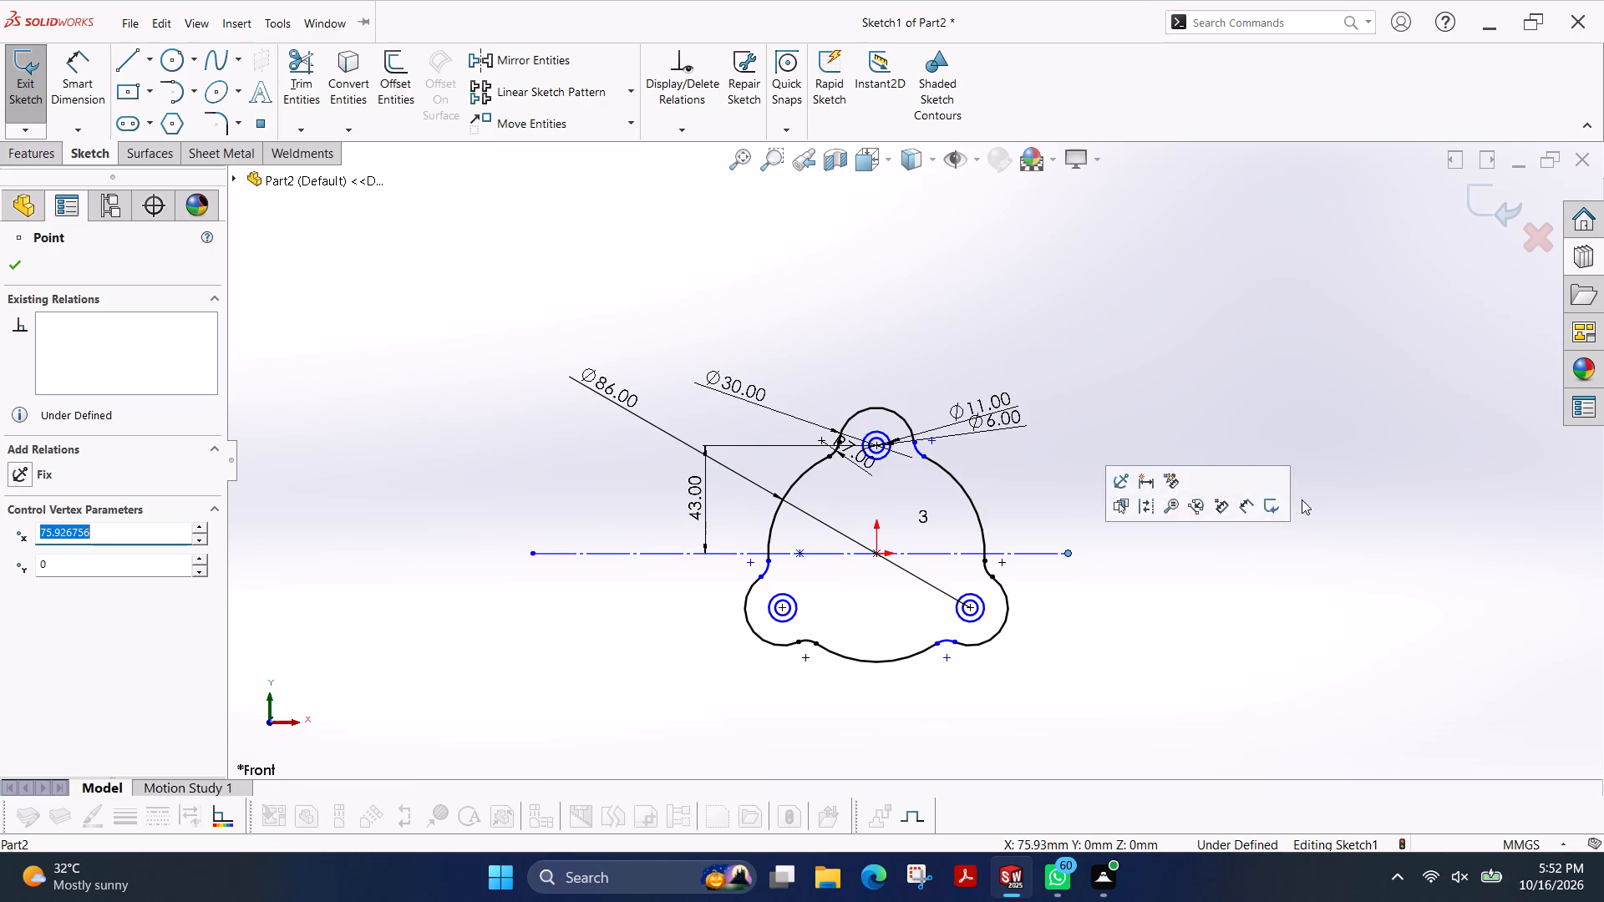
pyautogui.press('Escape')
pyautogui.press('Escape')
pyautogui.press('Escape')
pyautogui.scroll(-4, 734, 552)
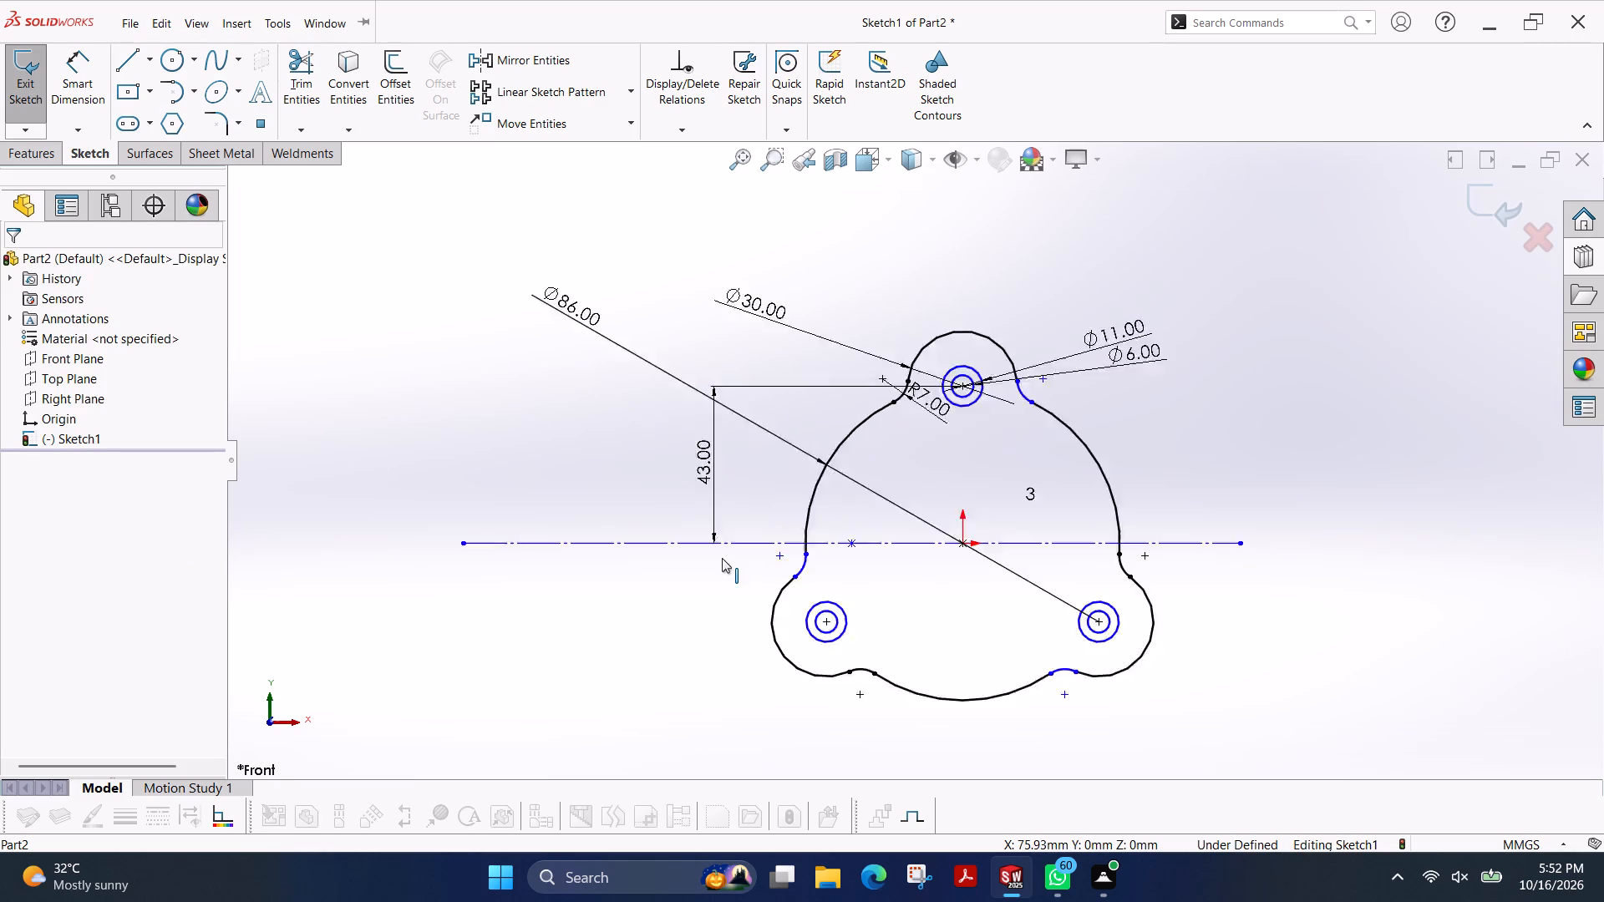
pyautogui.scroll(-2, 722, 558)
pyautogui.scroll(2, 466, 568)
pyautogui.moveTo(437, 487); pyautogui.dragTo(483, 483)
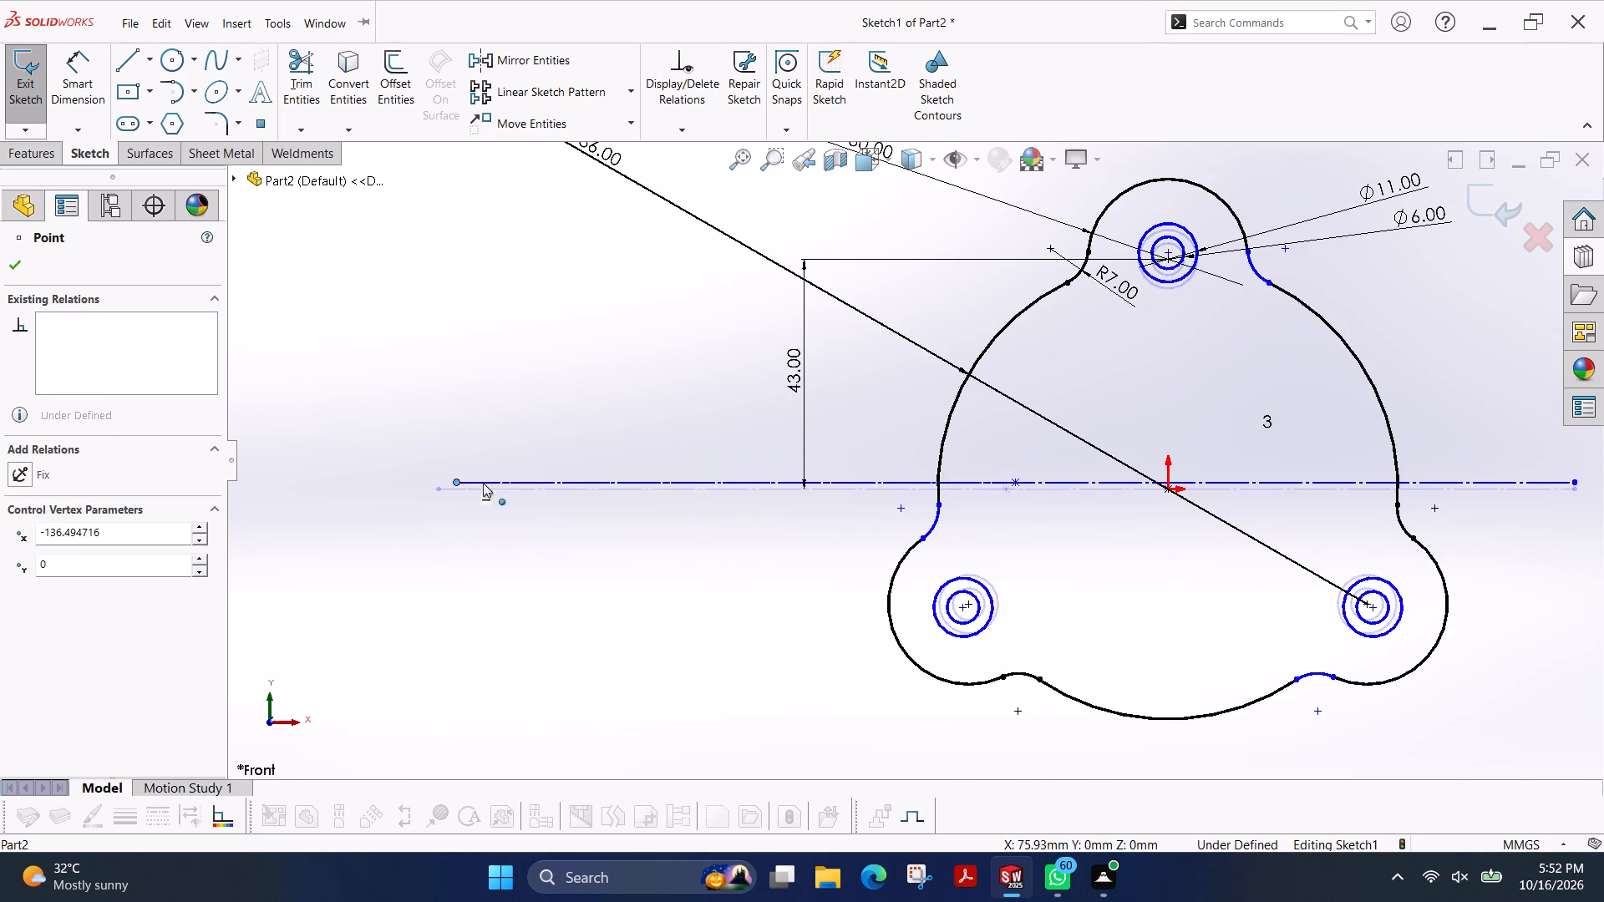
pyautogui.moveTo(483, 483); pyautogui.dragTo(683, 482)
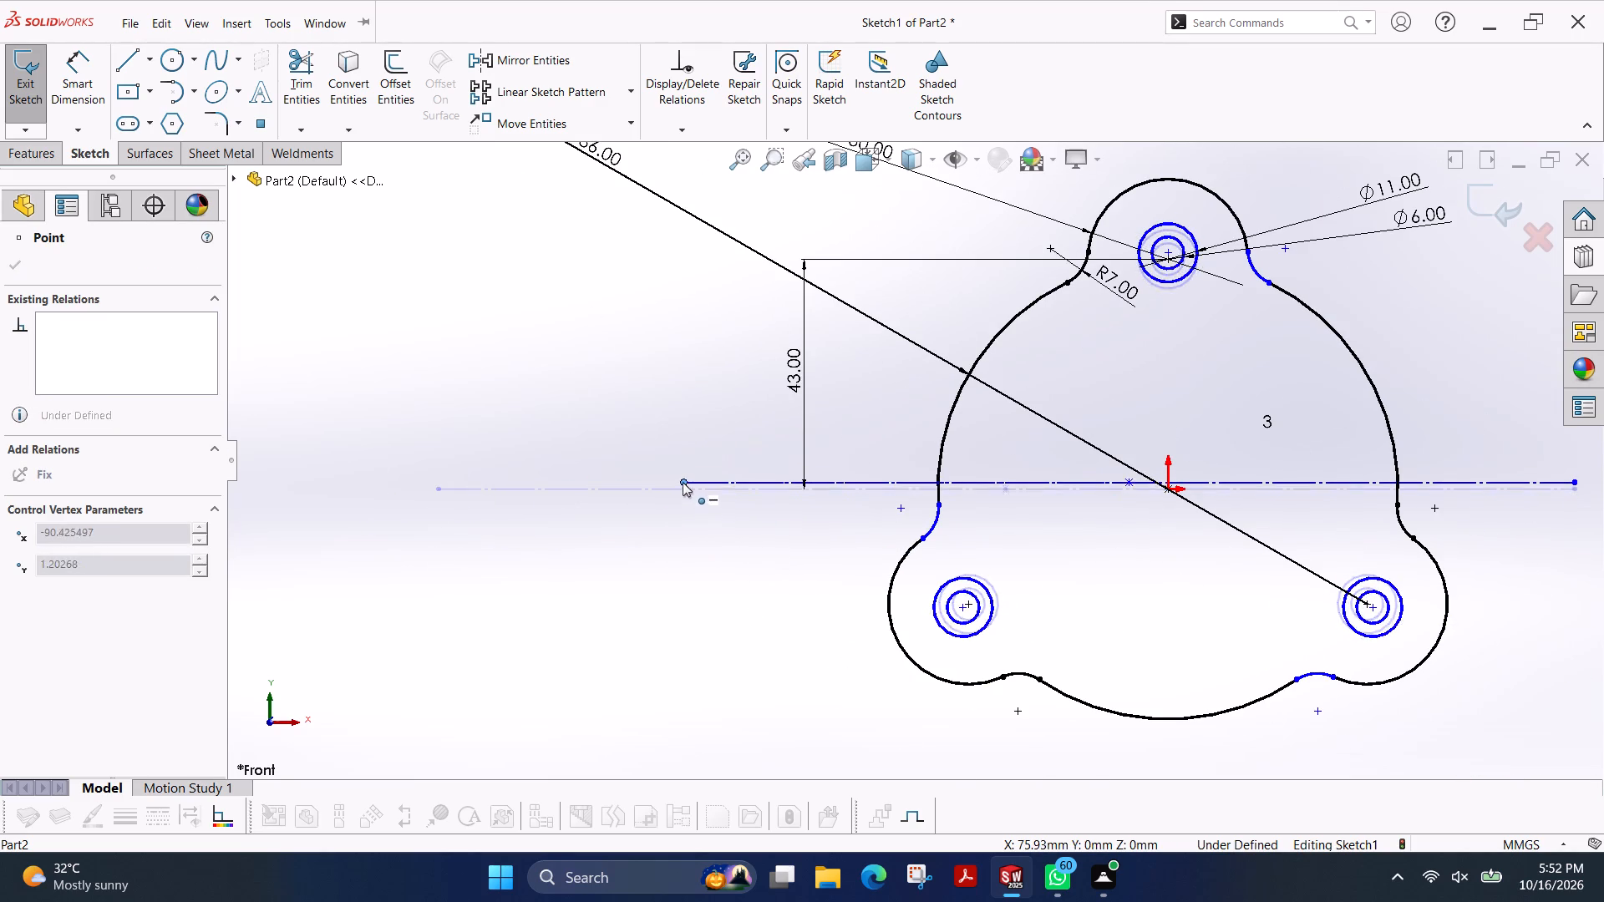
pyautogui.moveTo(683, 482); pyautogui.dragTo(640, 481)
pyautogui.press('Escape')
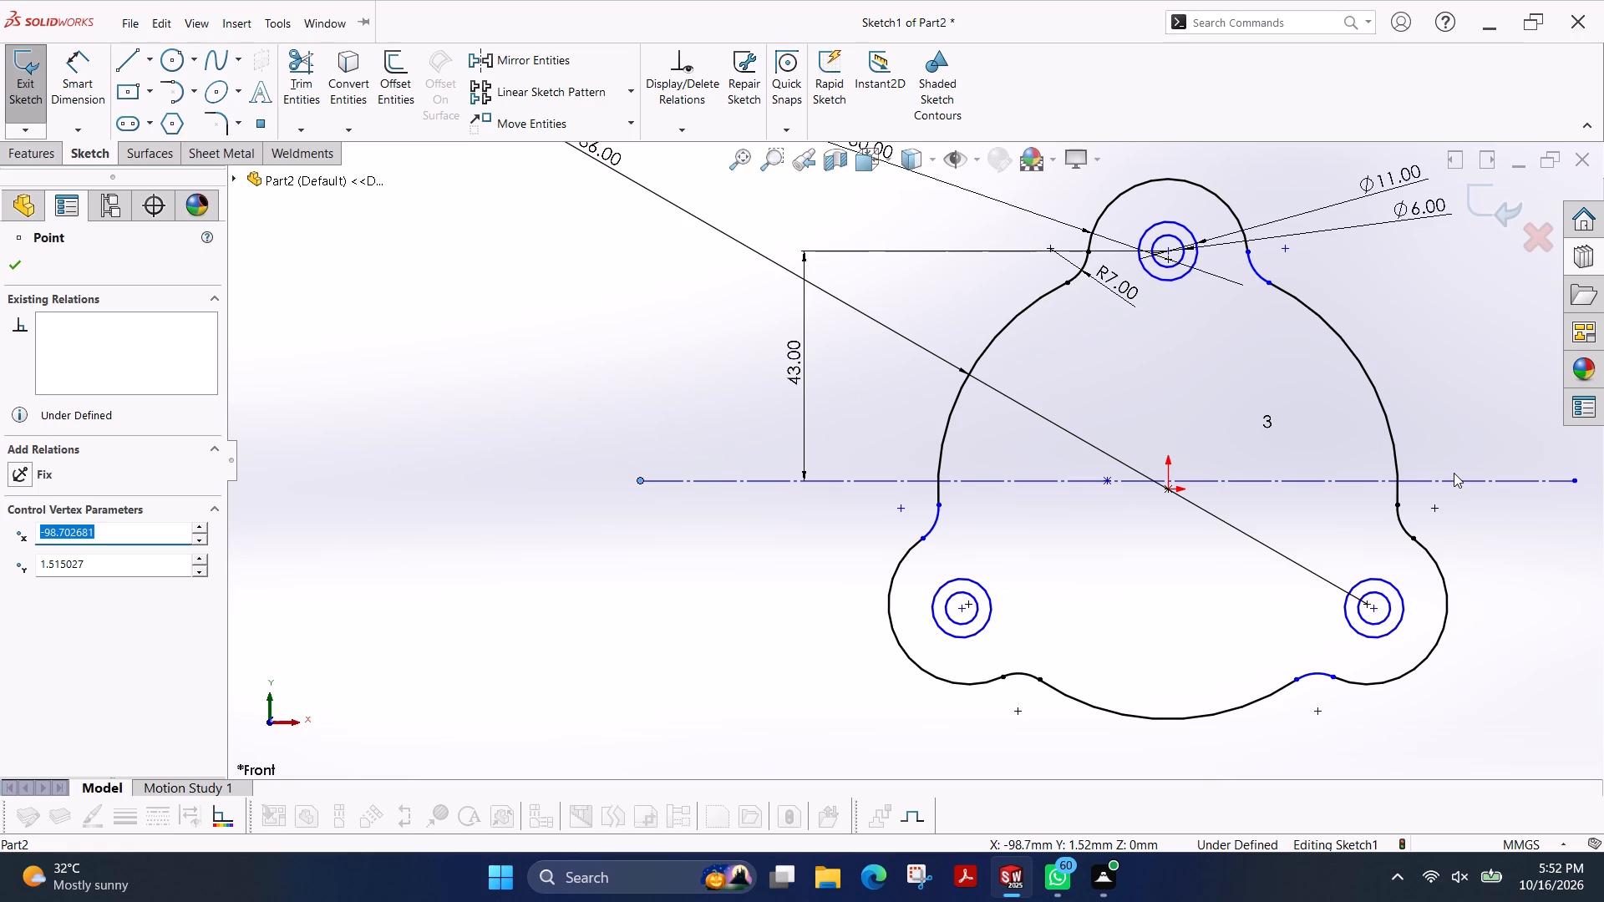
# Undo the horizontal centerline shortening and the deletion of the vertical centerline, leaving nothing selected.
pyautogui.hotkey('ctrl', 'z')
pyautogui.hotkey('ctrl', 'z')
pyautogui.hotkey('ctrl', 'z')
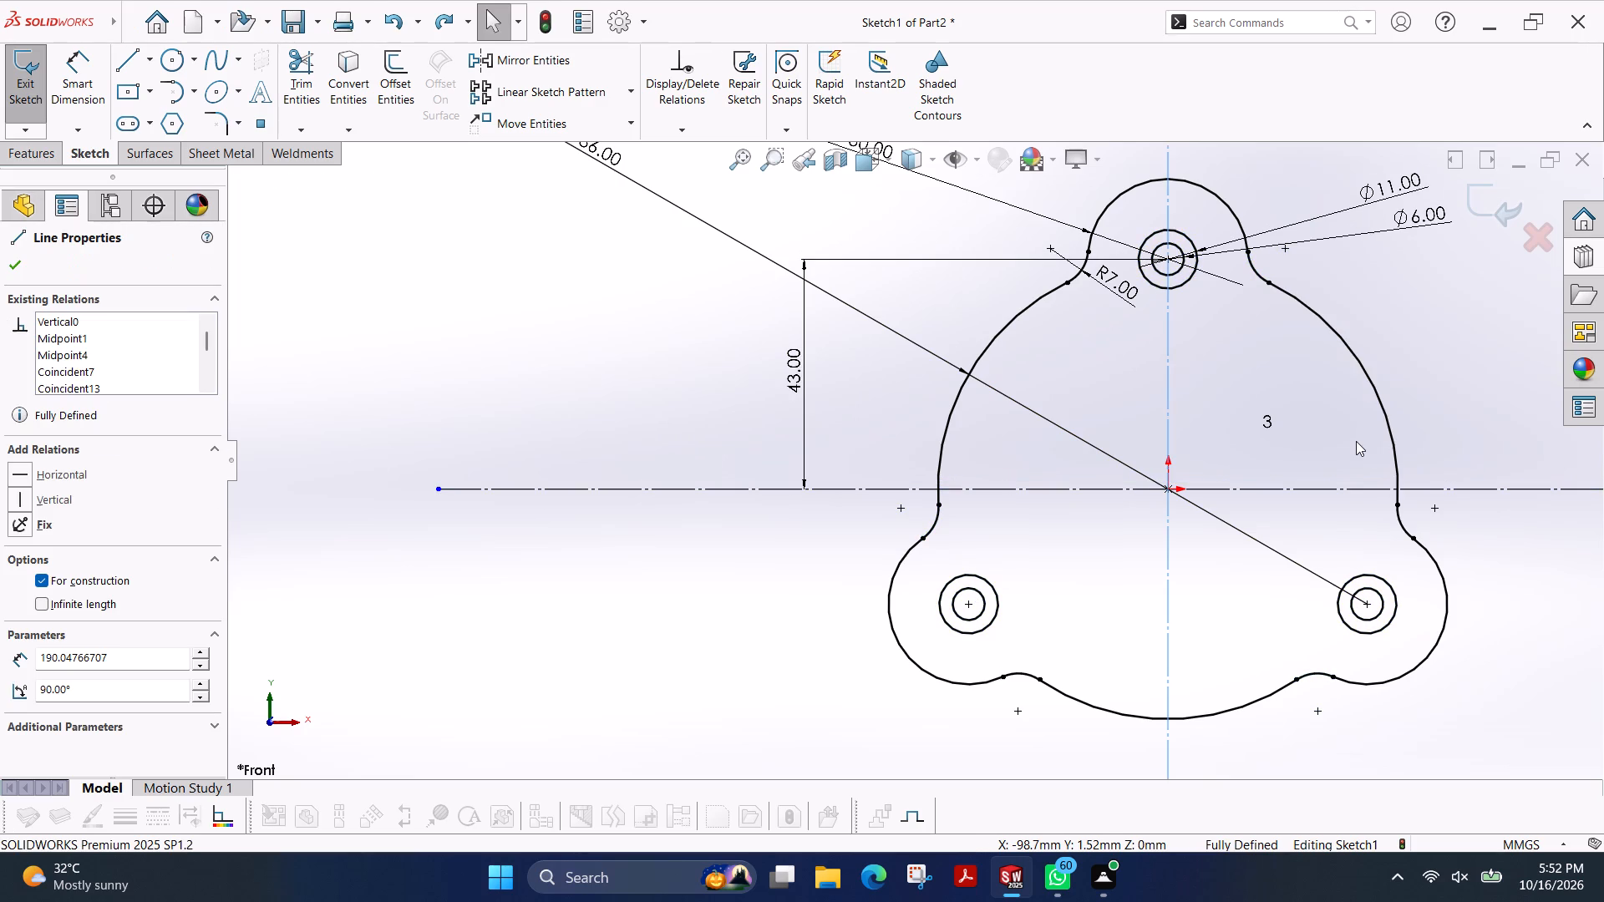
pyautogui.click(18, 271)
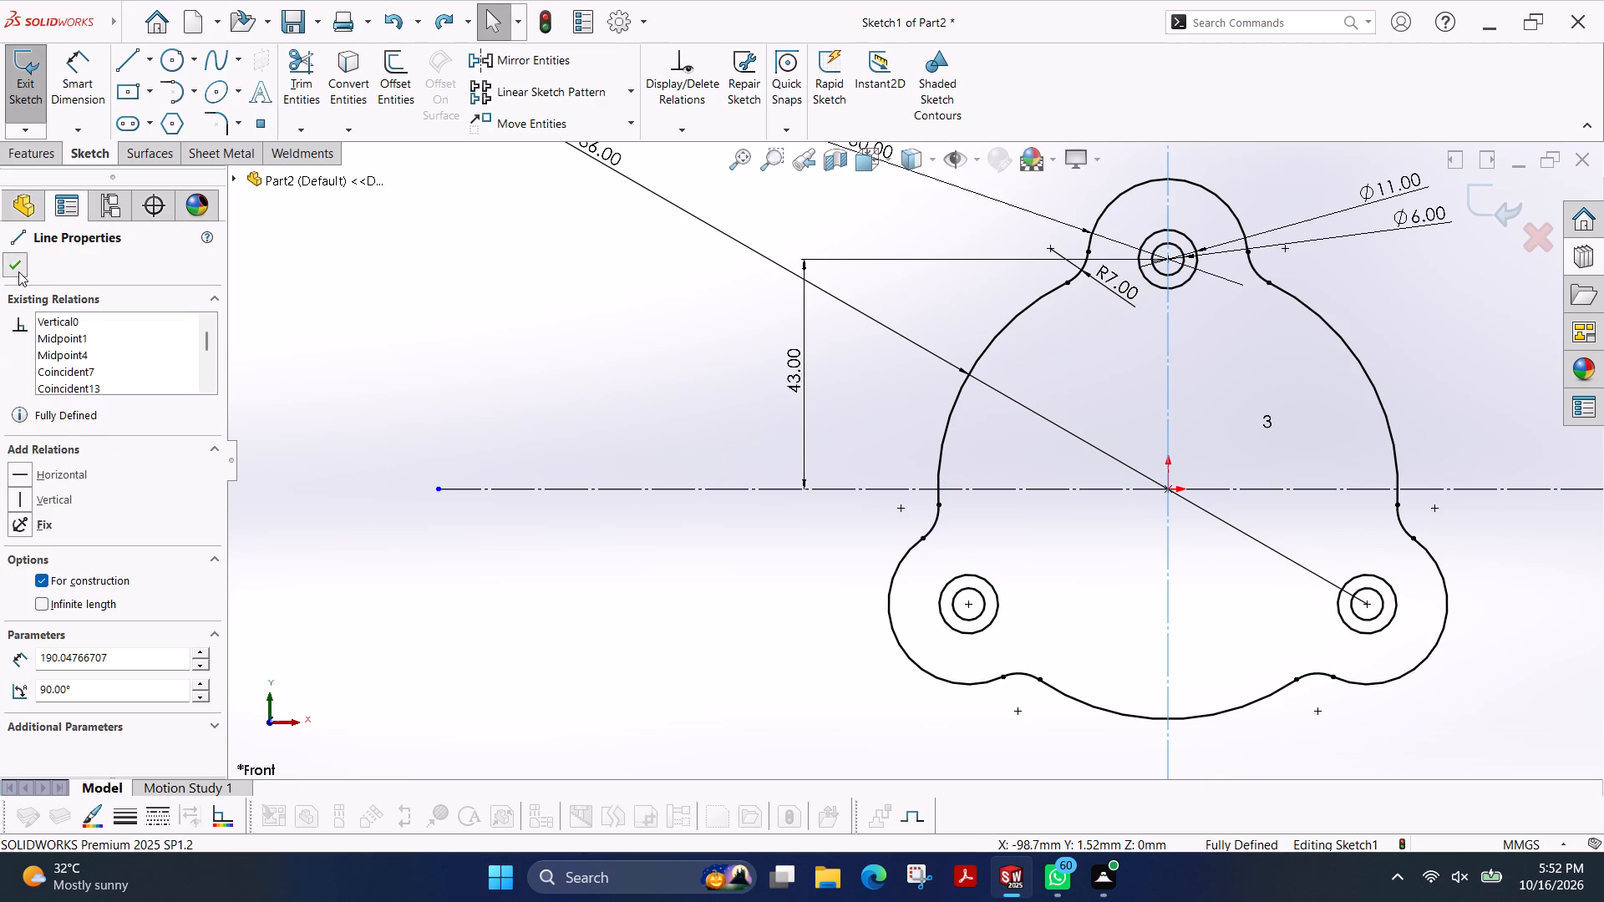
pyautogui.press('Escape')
# Set up a Boss-Extrude using the three ring regions between the lugs' 11 mm and 6 mm circles as contours.
pyautogui.scroll(4, 1157, 406)
pyautogui.scroll(-2, 1074, 277)
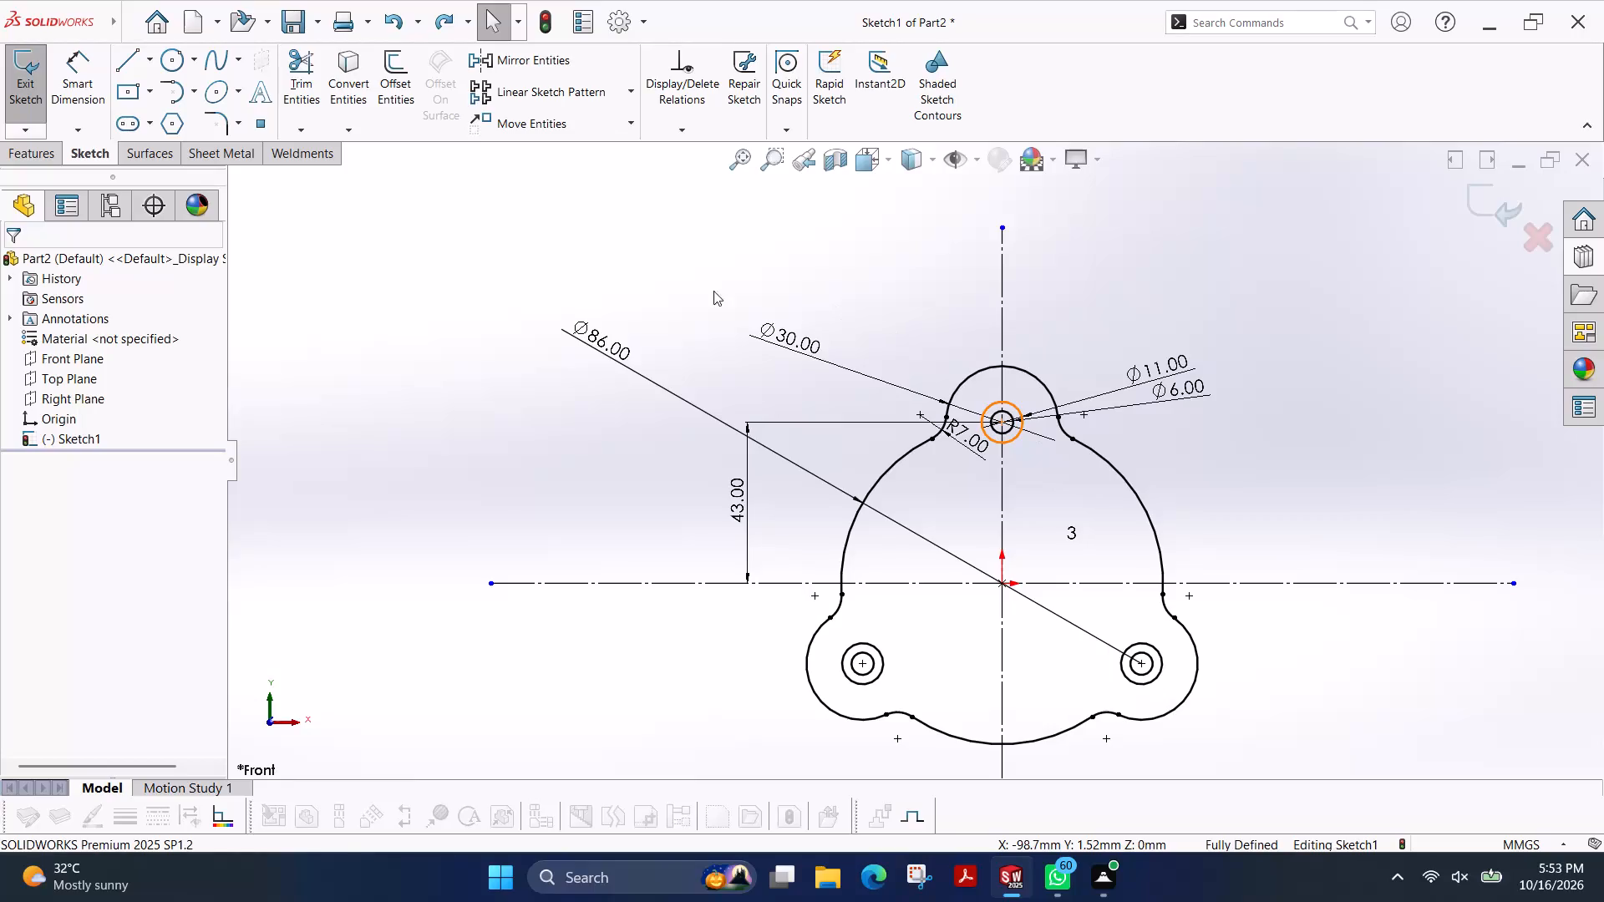
pyautogui.click(43, 150)
pyautogui.click(29, 97)
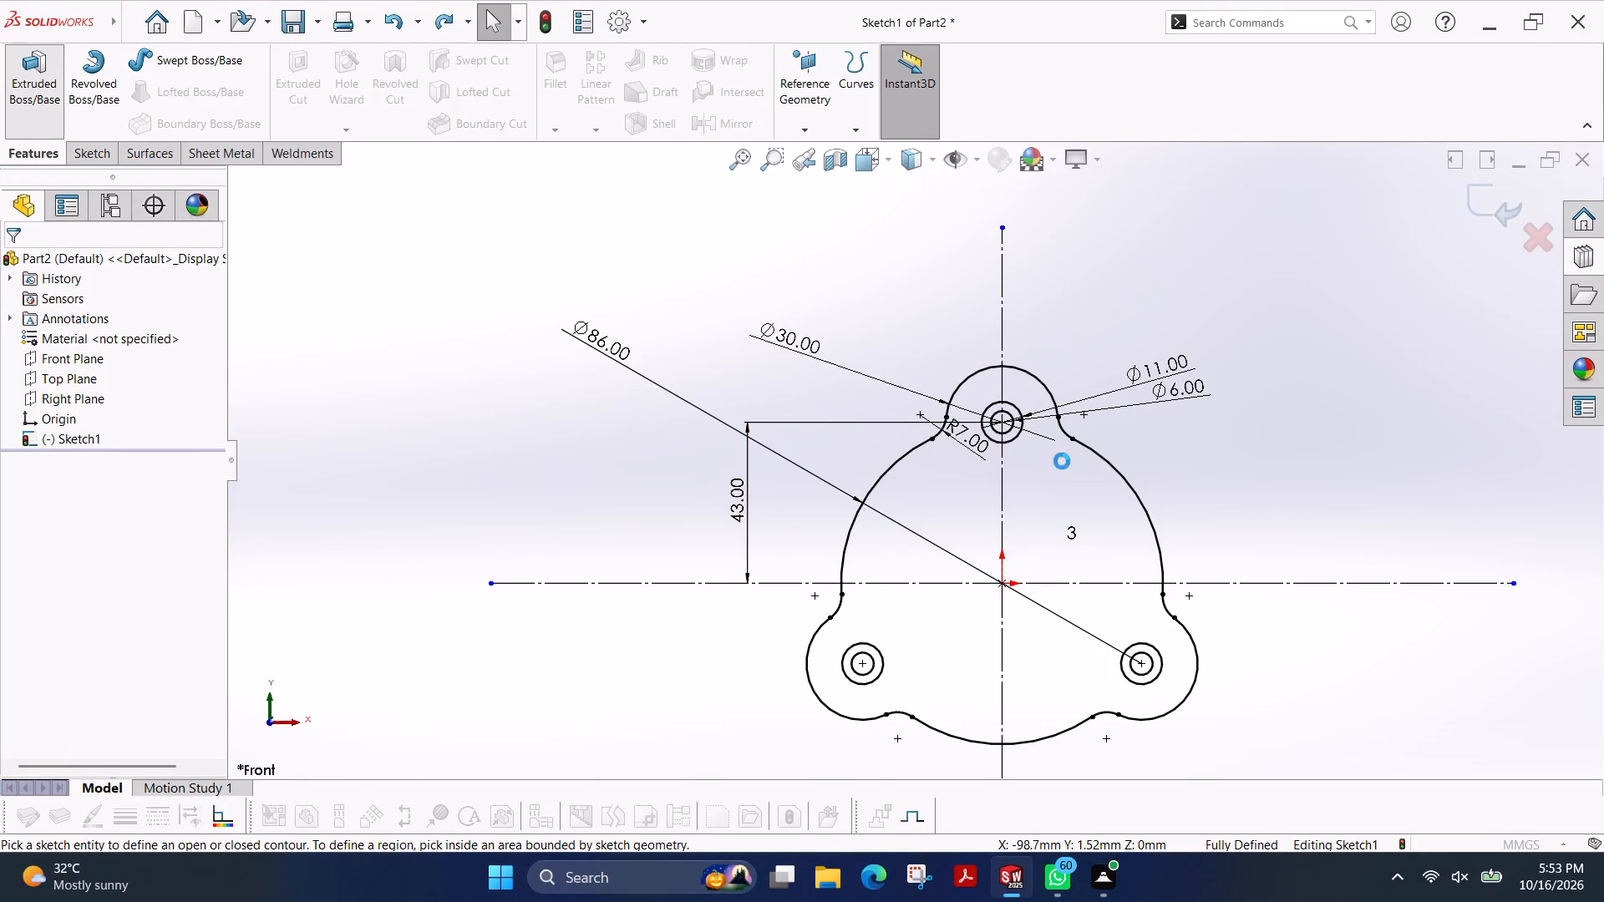
pyautogui.scroll(-7, 909, 379)
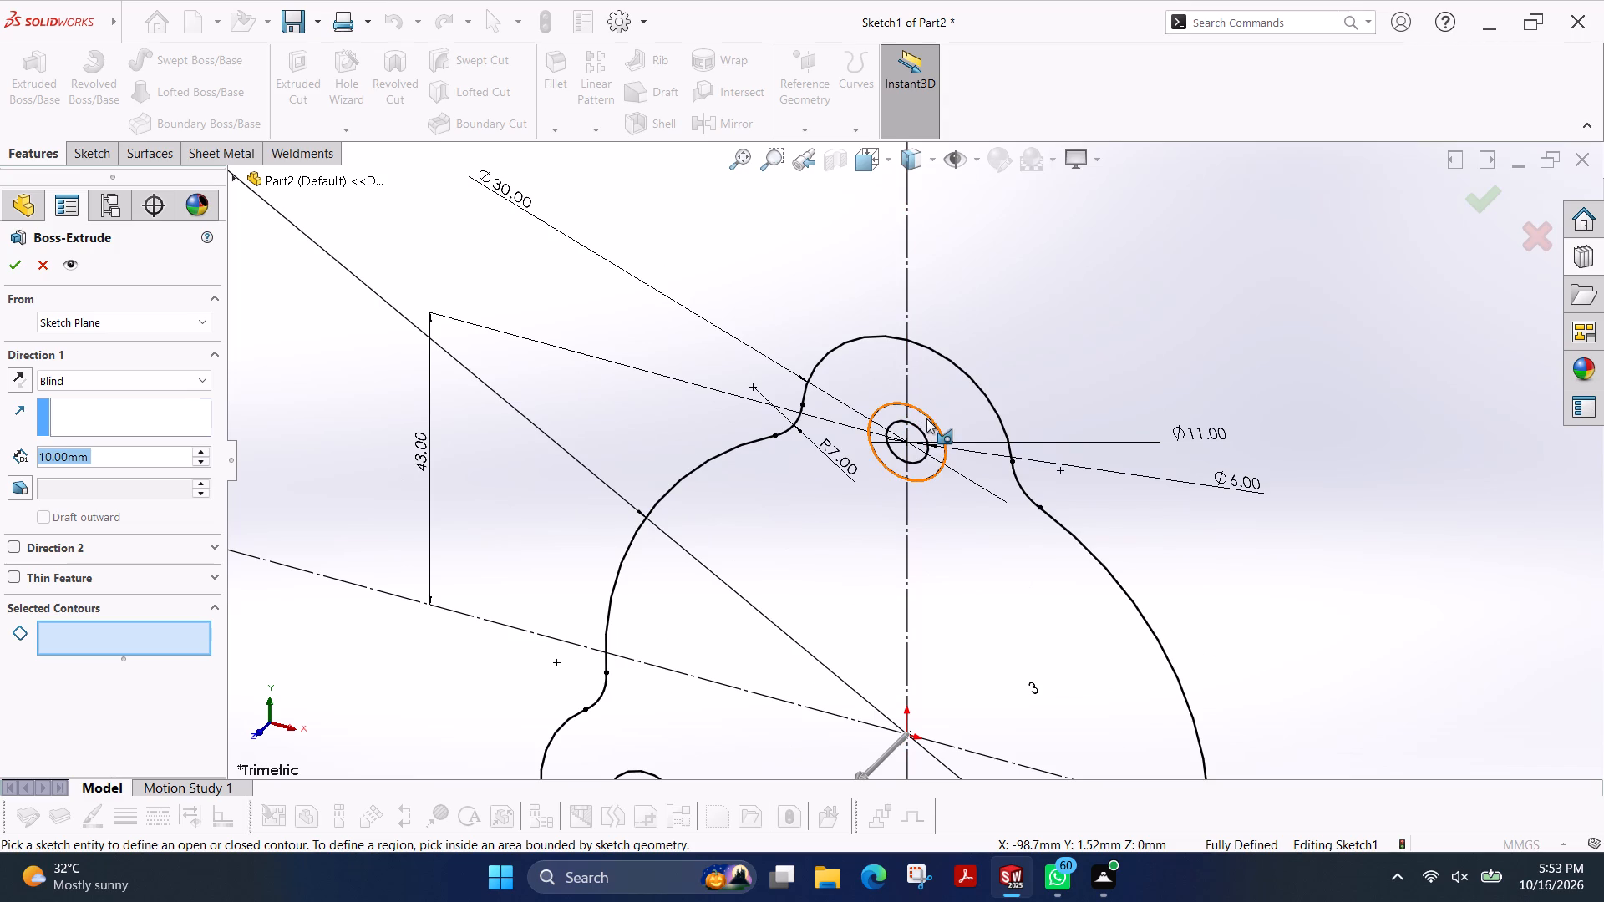
pyautogui.click(924, 424)
pyautogui.scroll(4, 969, 606)
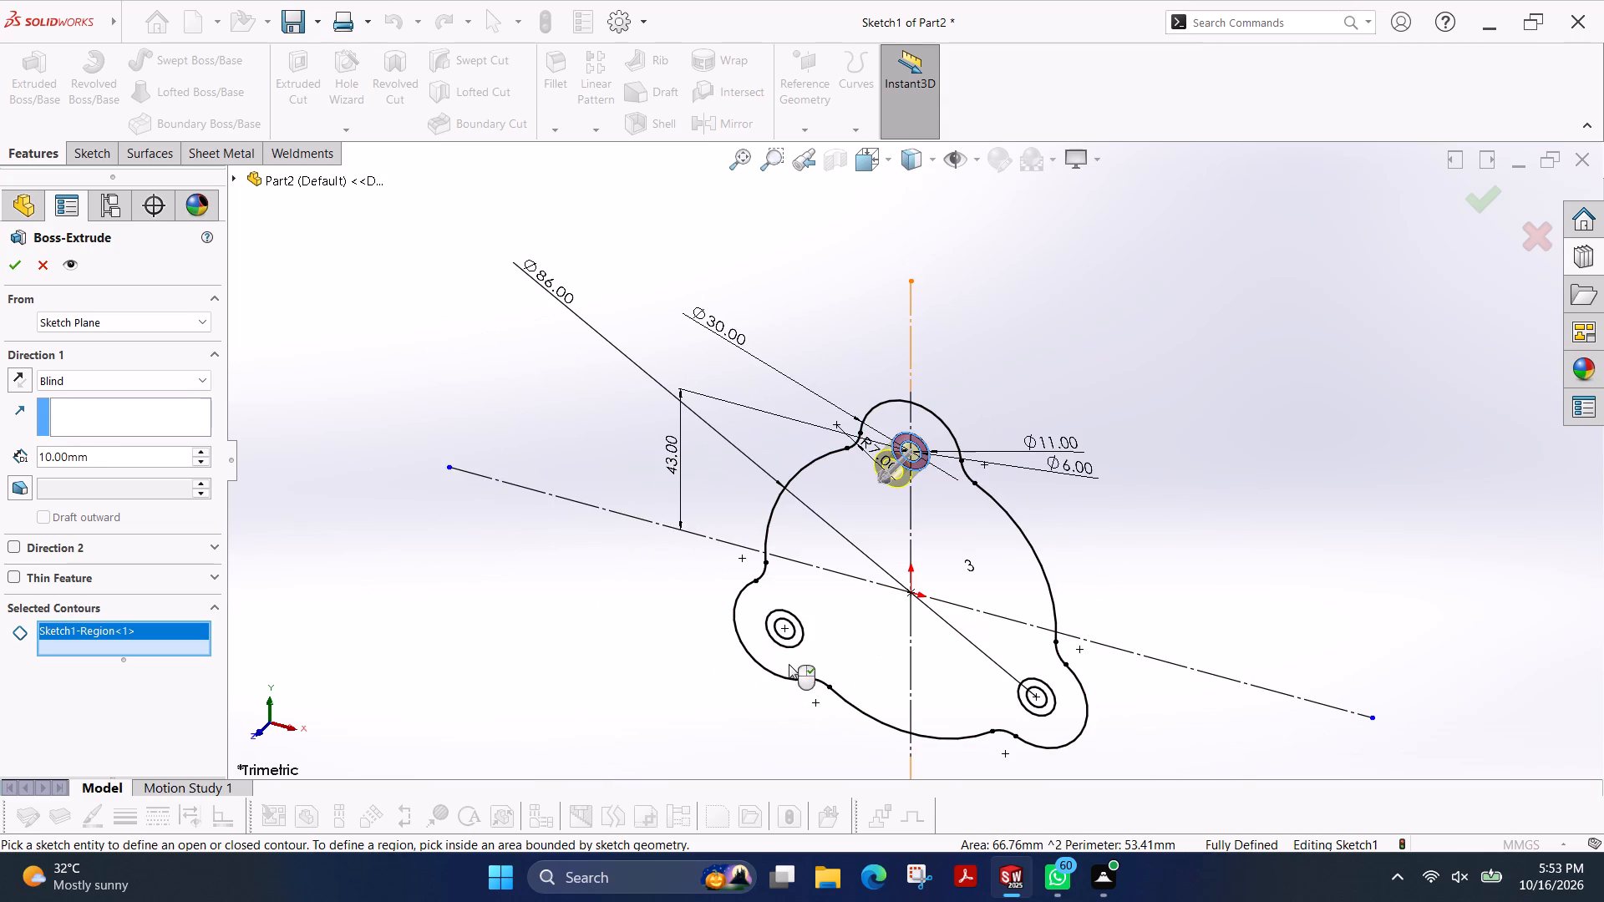
pyautogui.scroll(-5, 797, 636)
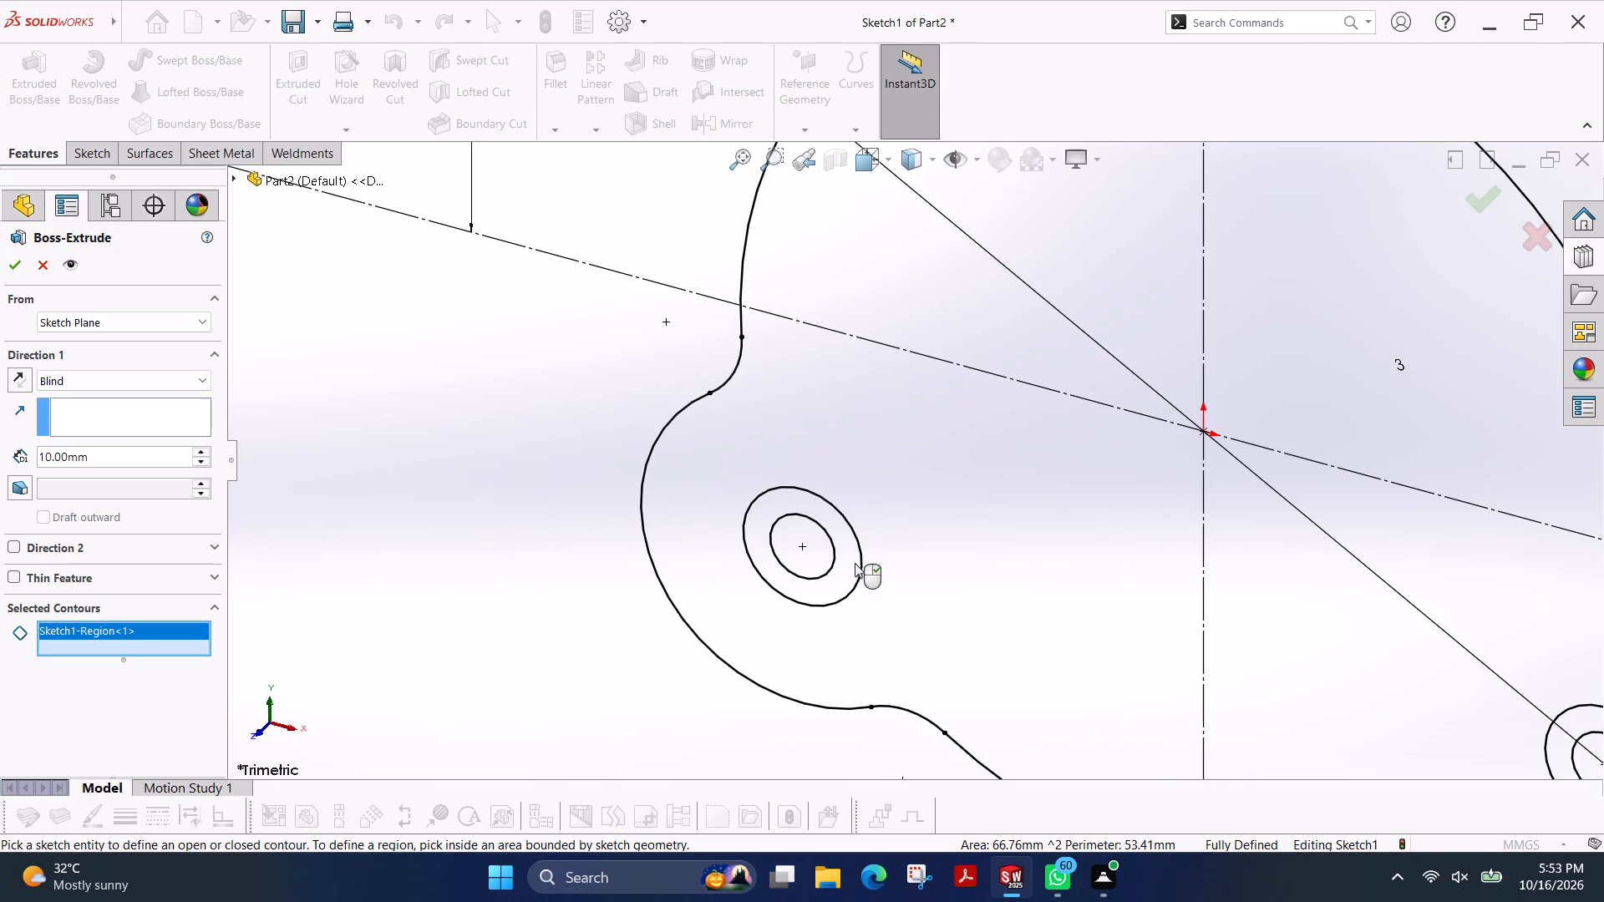
pyautogui.click(850, 563)
pyautogui.scroll(3, 1206, 611)
pyautogui.scroll(-3, 1400, 601)
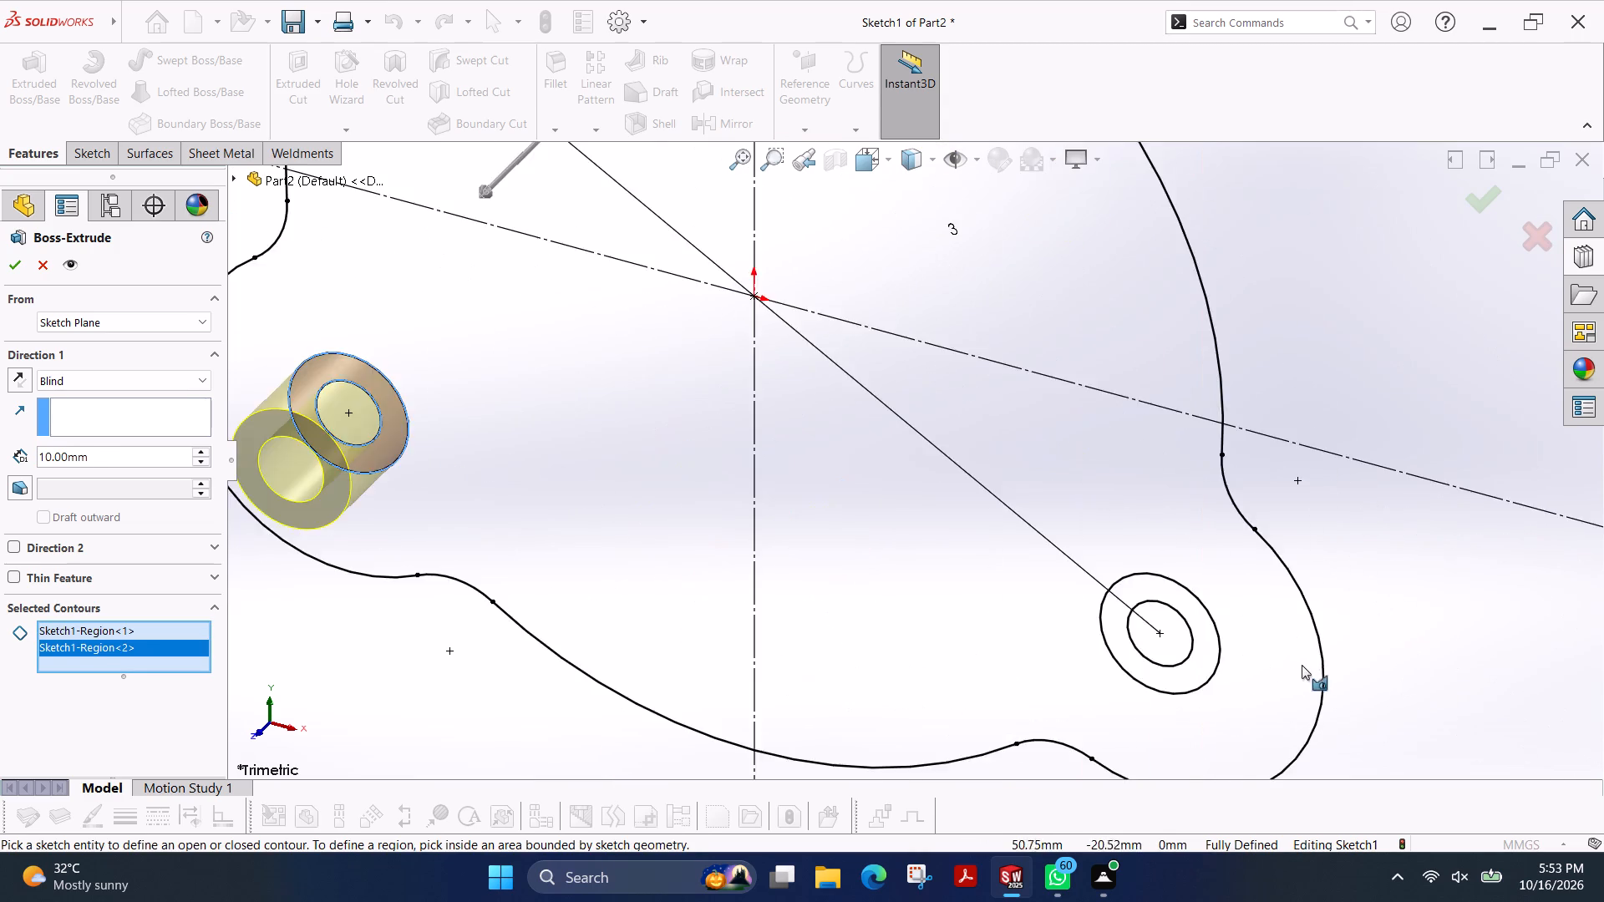
pyautogui.scroll(-4, 1302, 665)
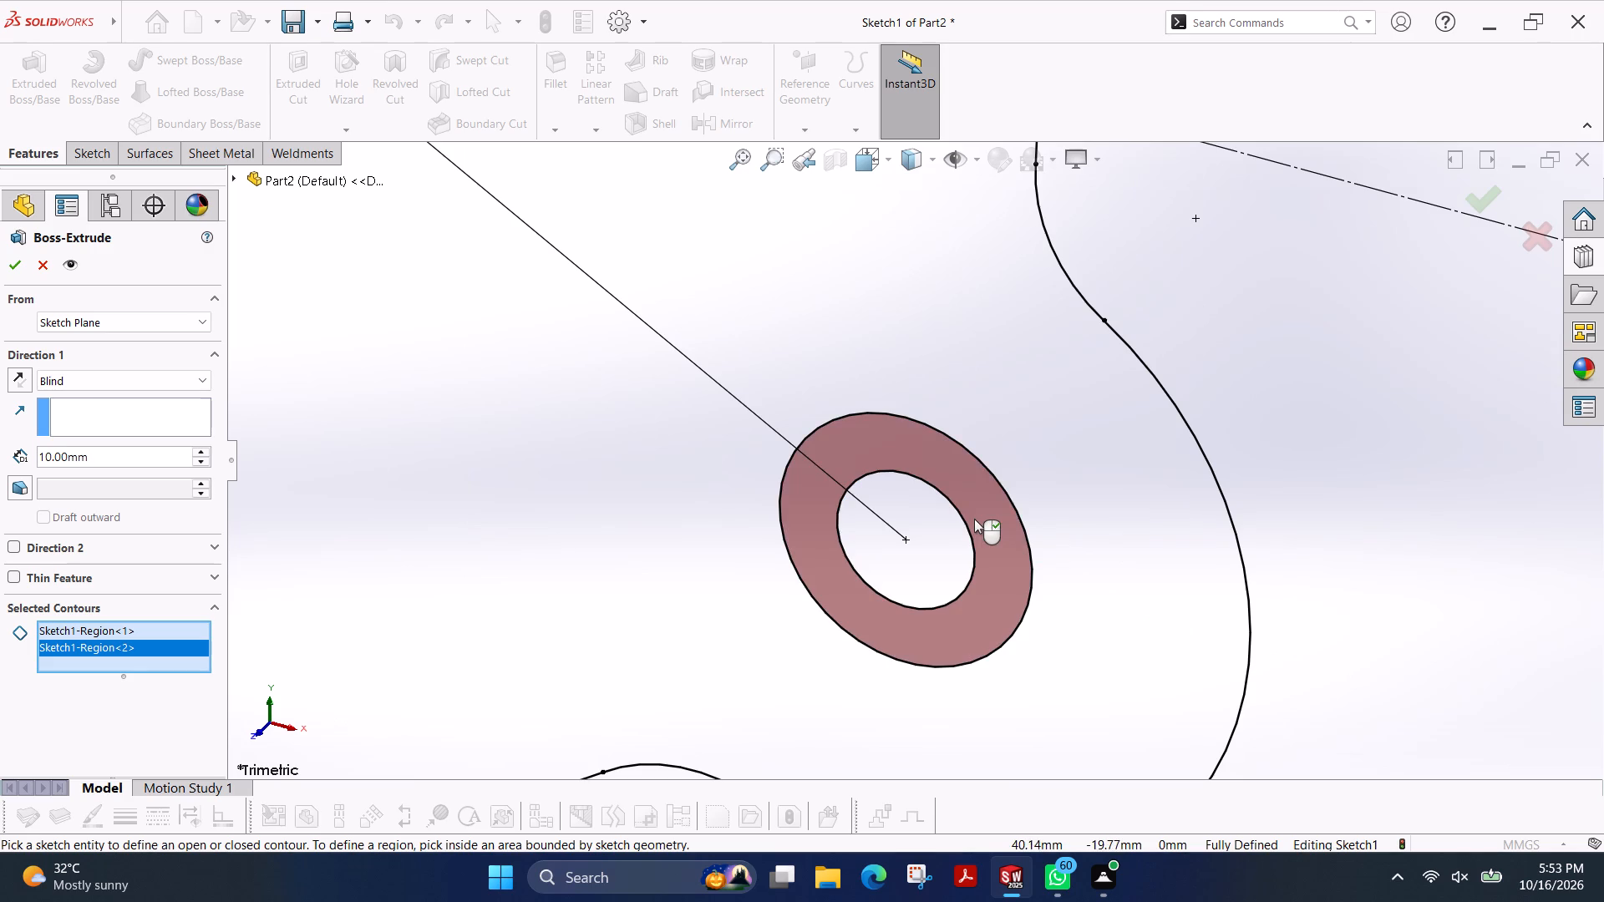
pyautogui.click(989, 513)
pyautogui.scroll(3, 245, 462)
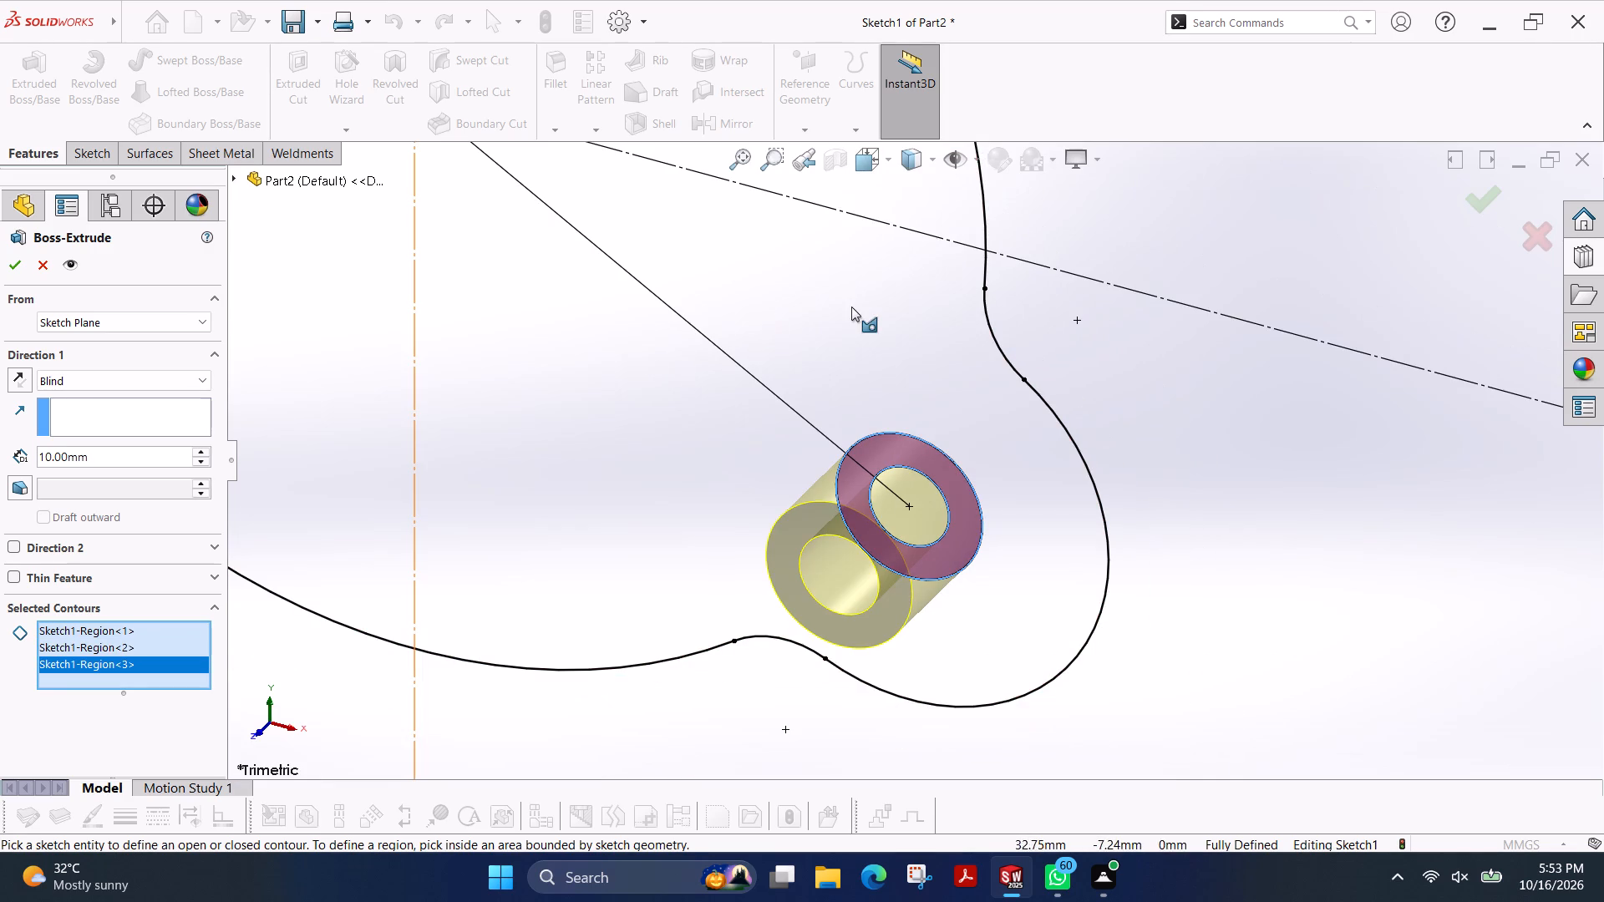
pyautogui.scroll(3, 409, 679)
pyautogui.scroll(-1, 83, 451)
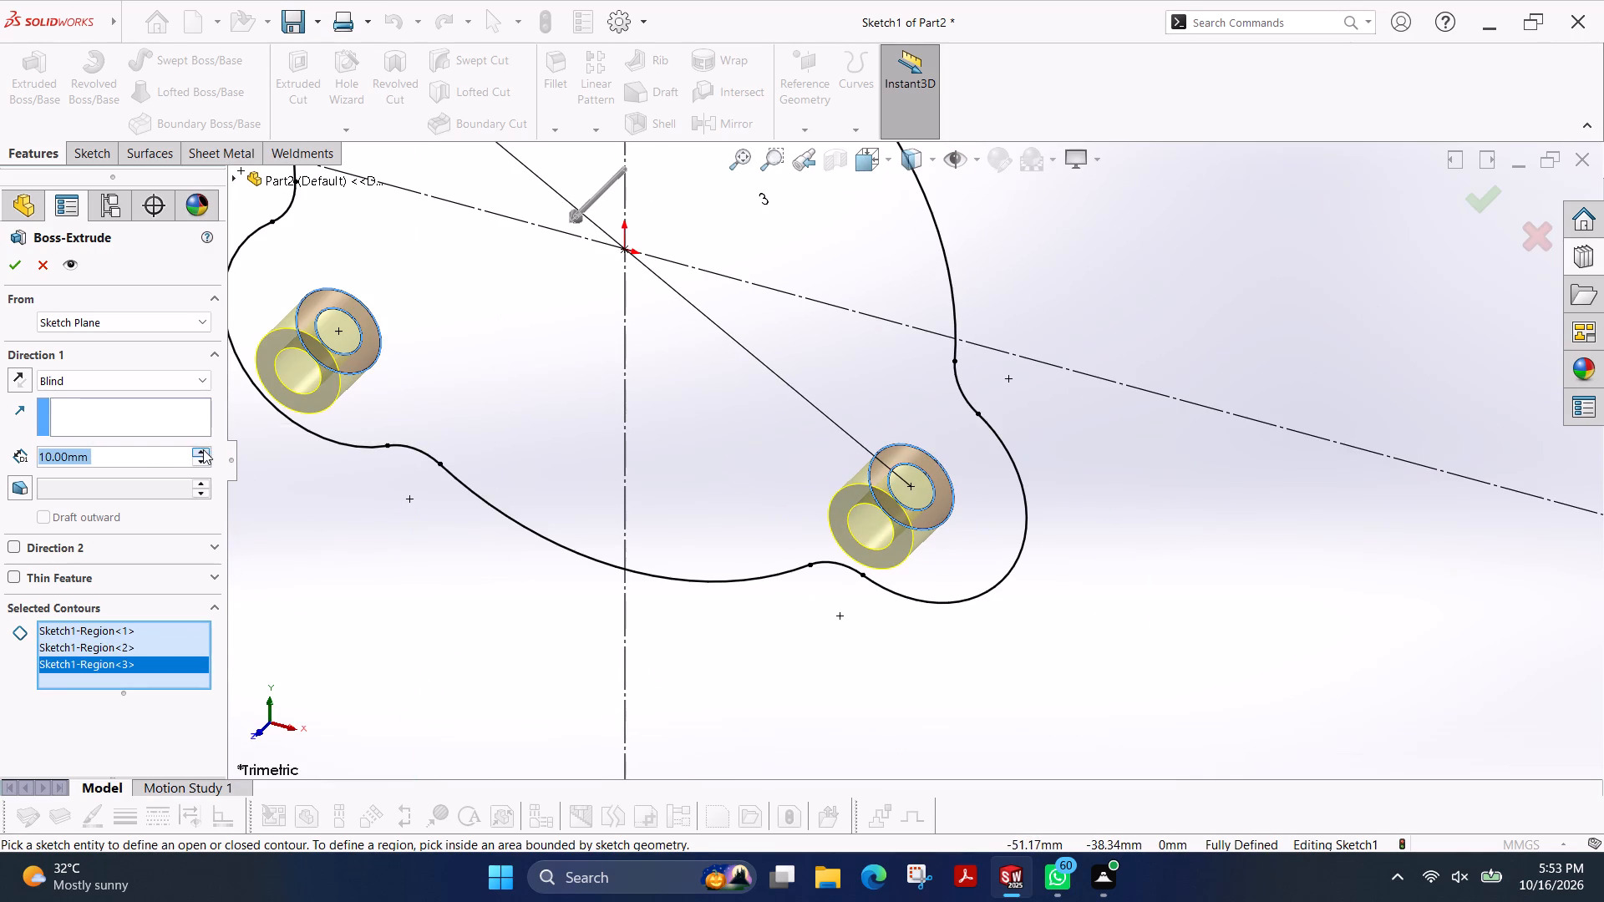
pyautogui.scroll(1, 175, 460)
pyautogui.scroll(-4, 175, 460)
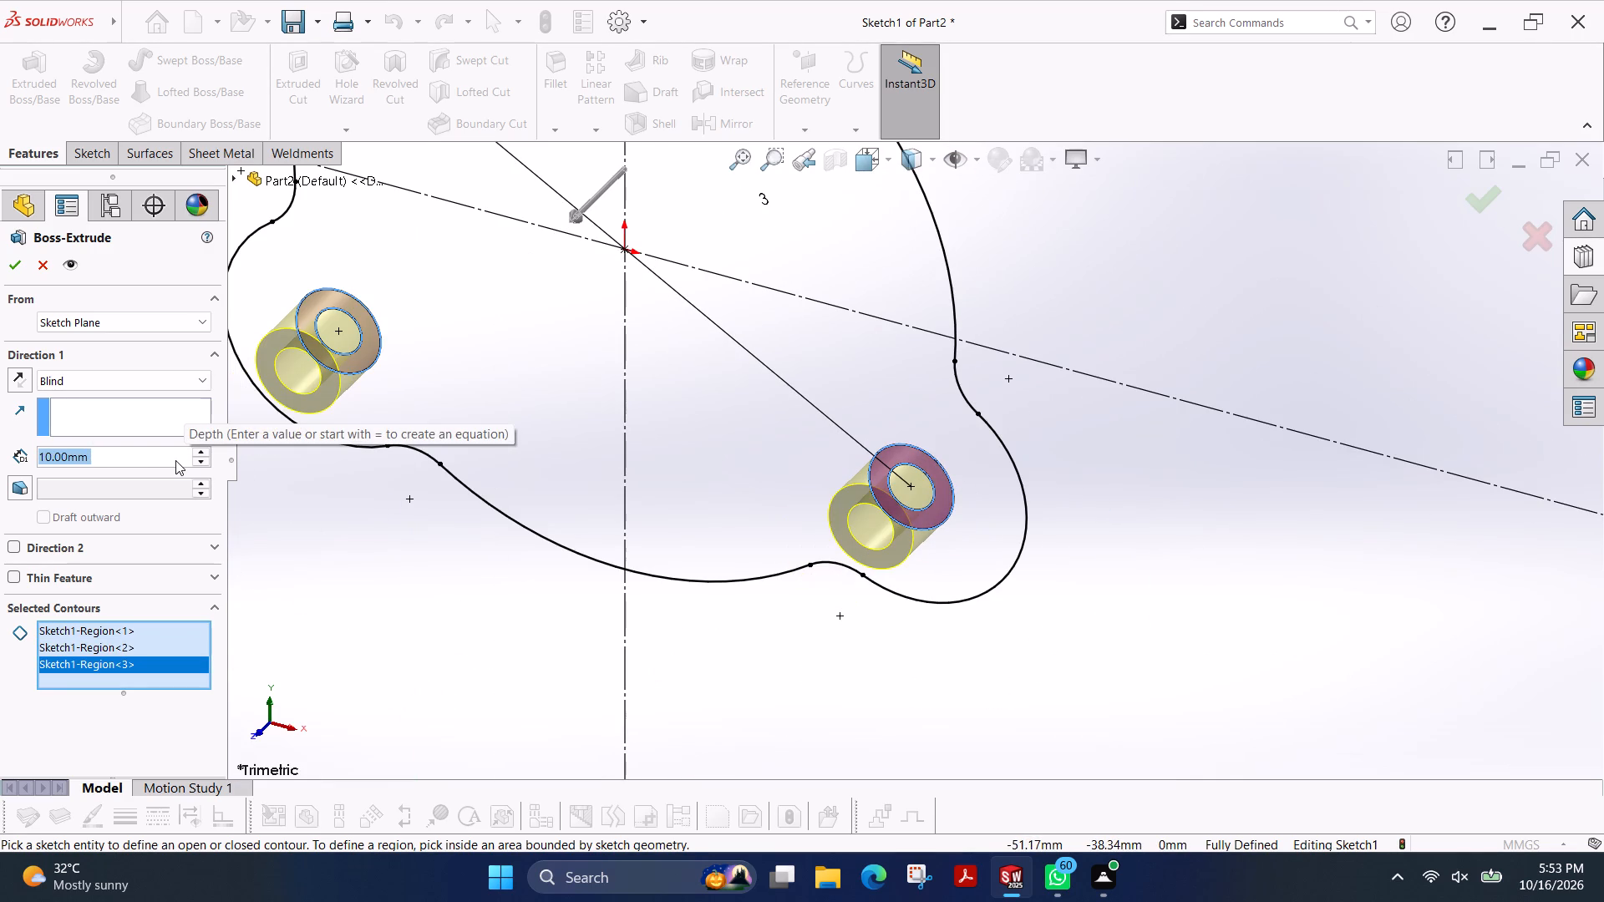
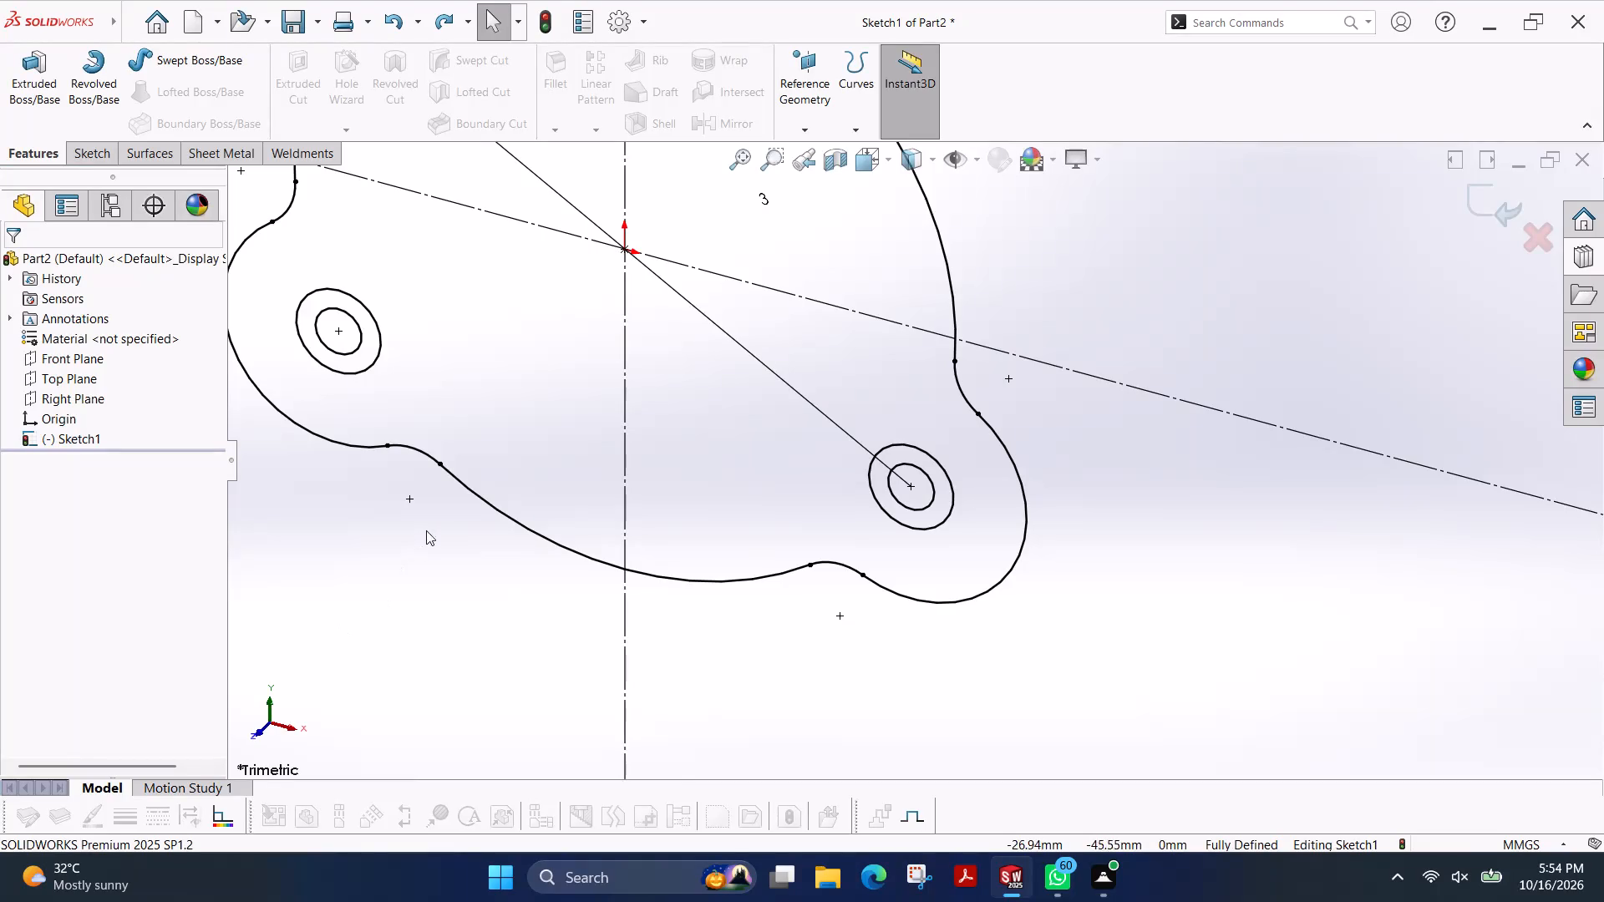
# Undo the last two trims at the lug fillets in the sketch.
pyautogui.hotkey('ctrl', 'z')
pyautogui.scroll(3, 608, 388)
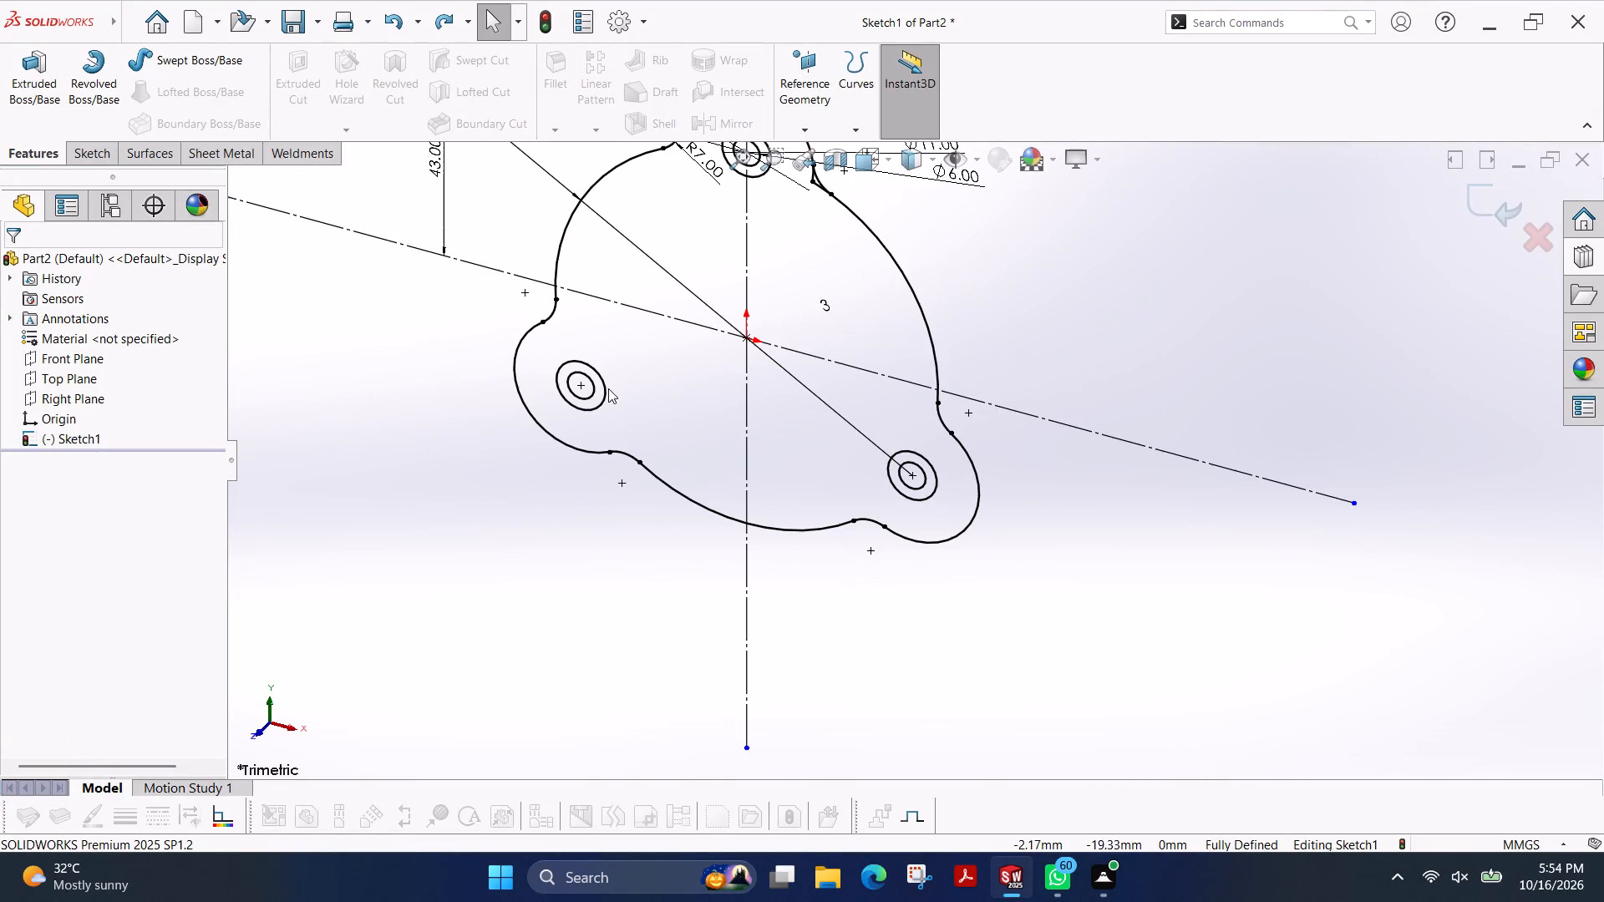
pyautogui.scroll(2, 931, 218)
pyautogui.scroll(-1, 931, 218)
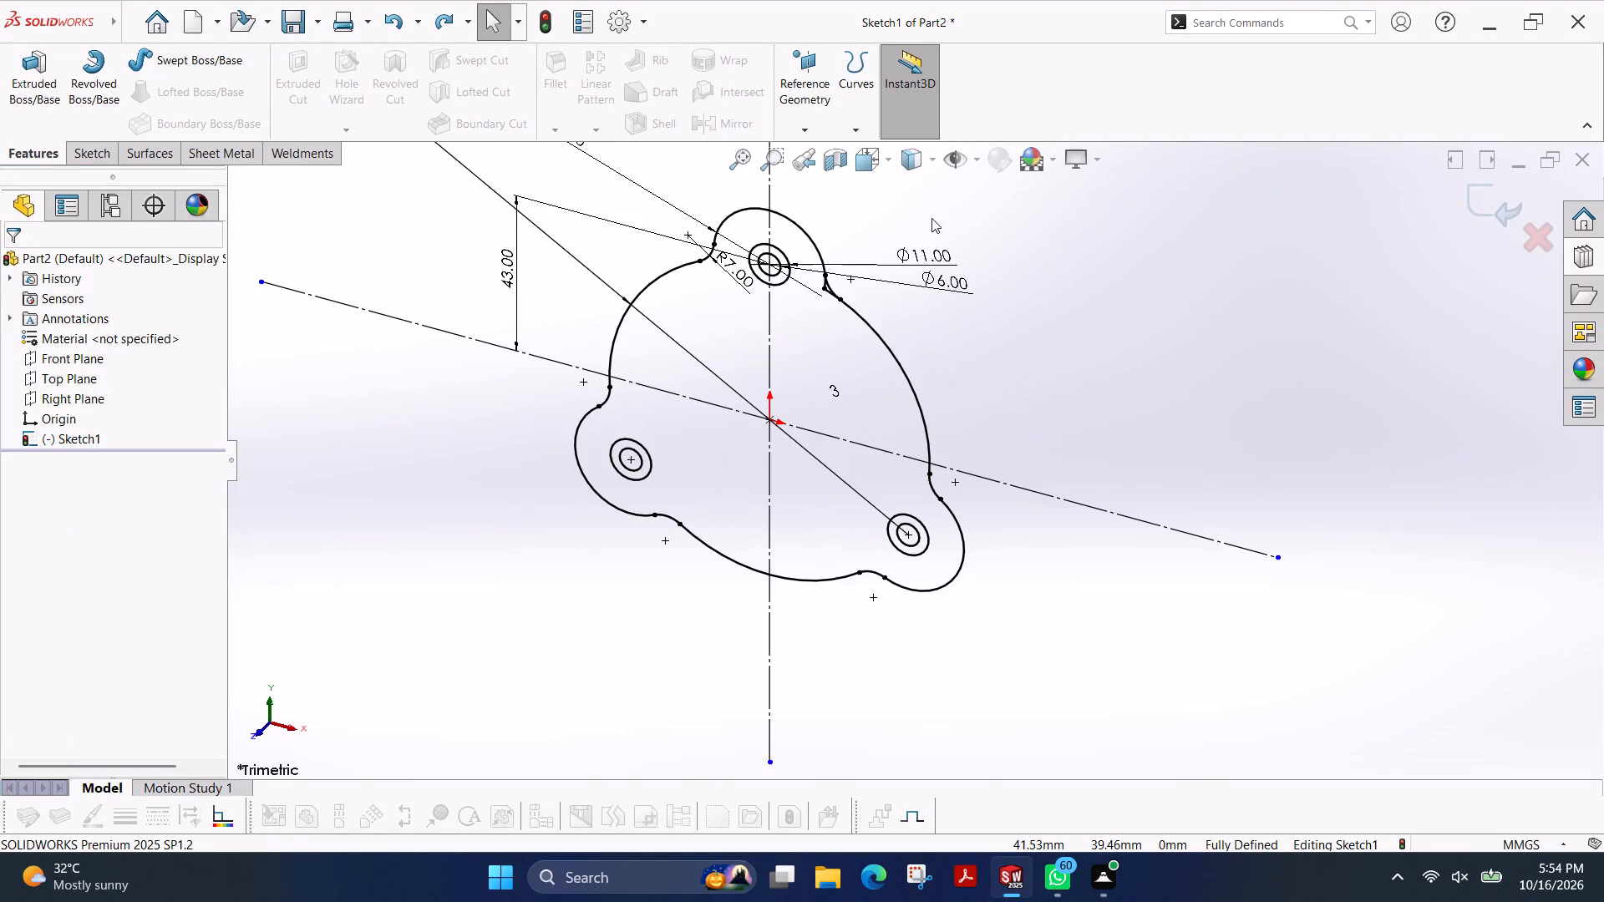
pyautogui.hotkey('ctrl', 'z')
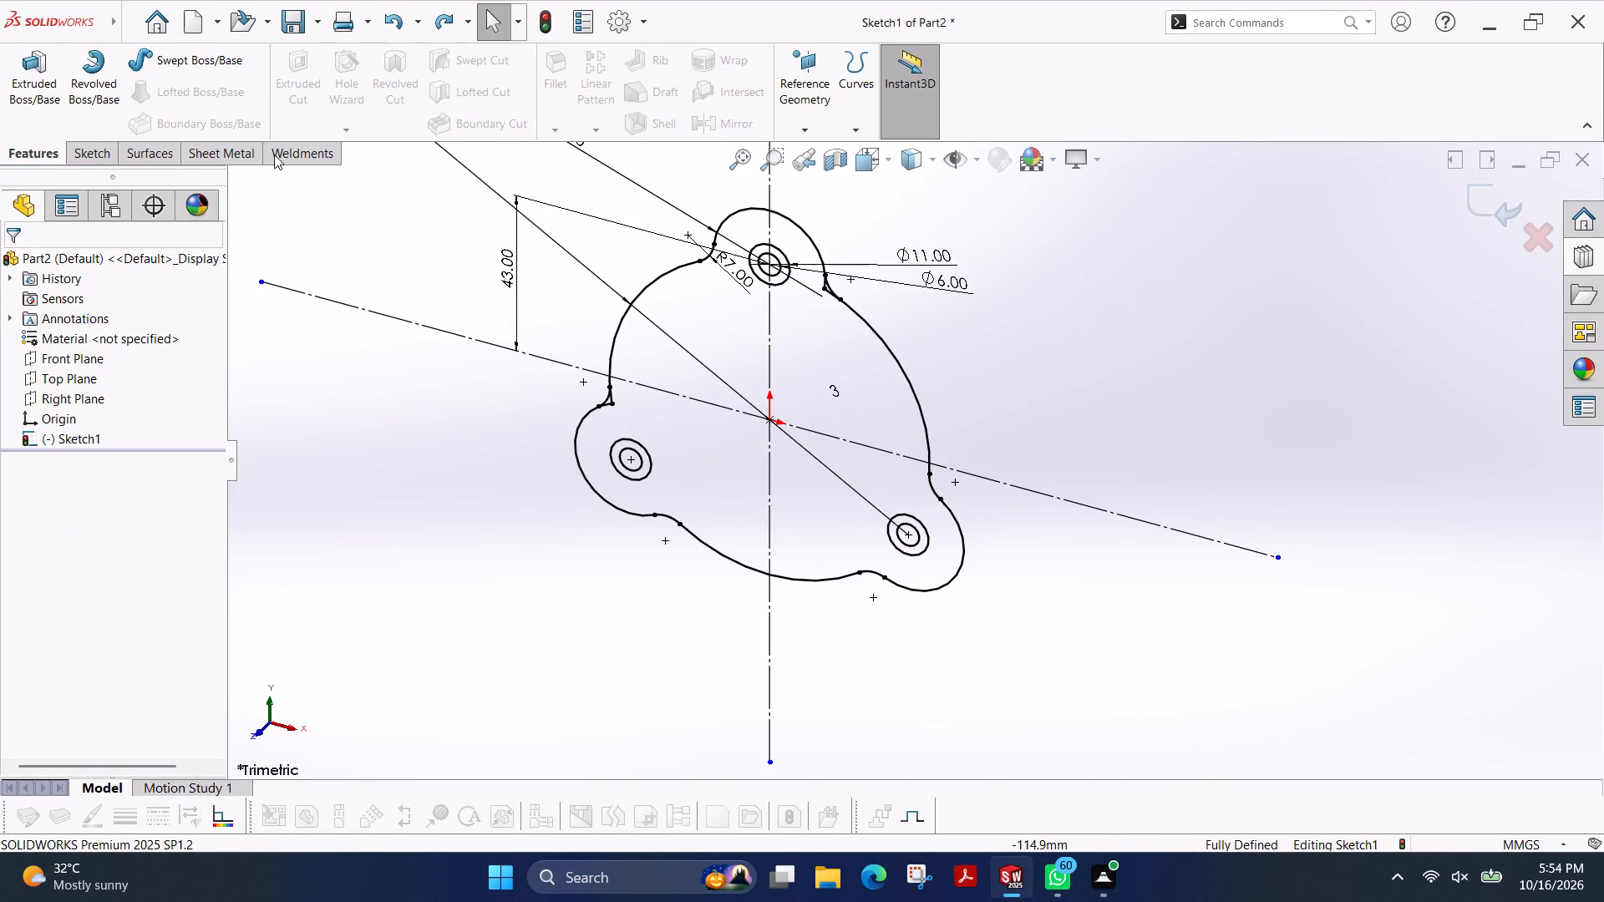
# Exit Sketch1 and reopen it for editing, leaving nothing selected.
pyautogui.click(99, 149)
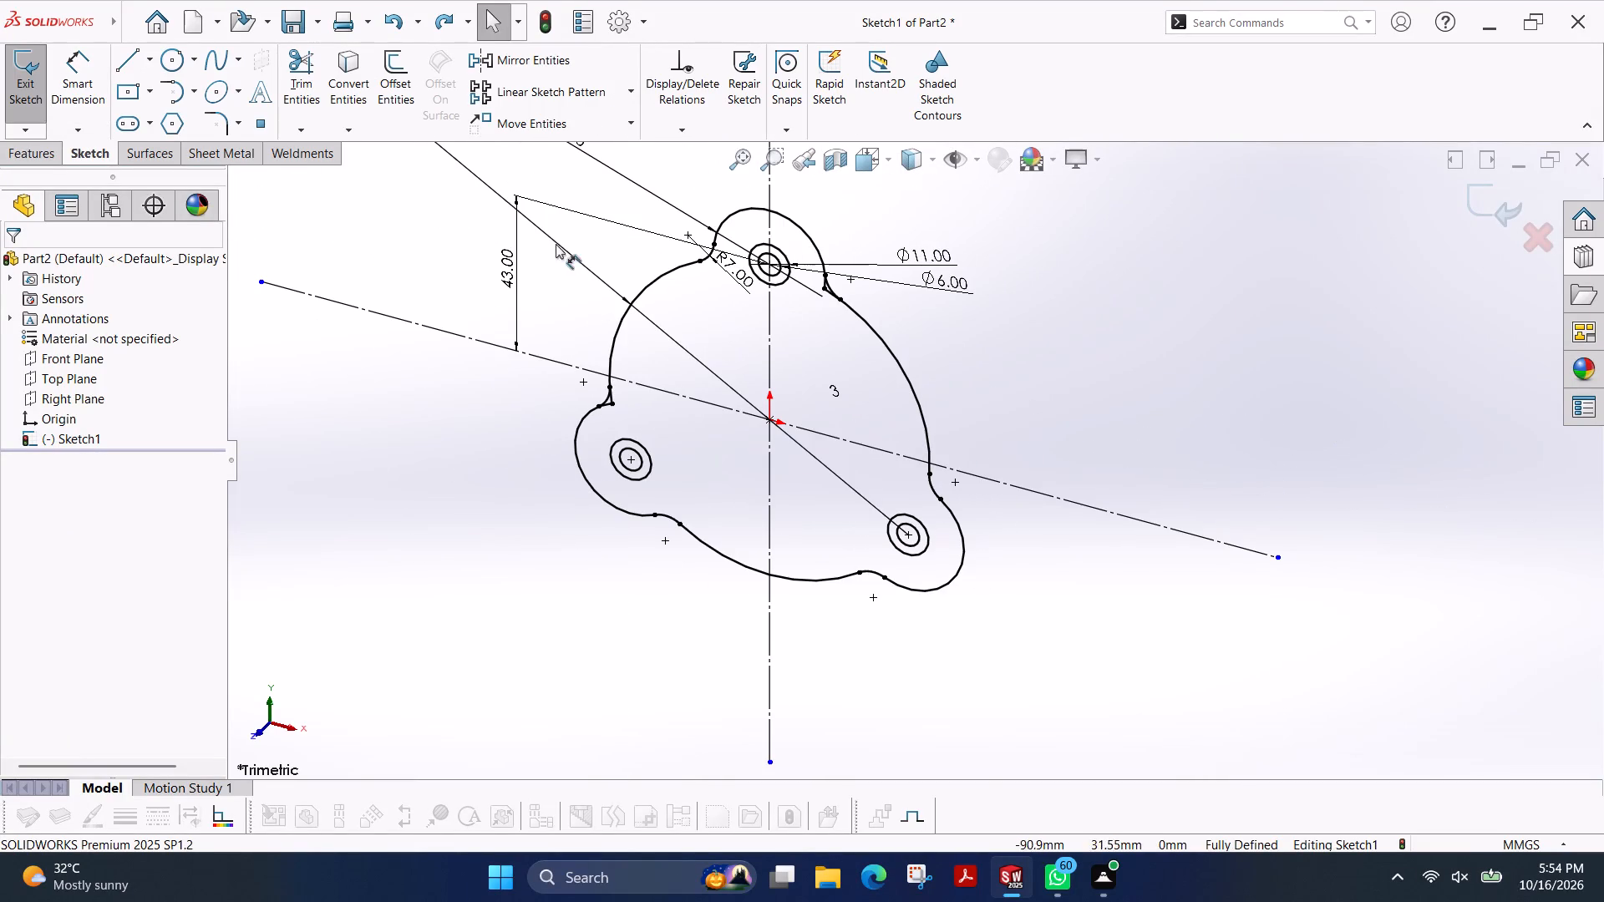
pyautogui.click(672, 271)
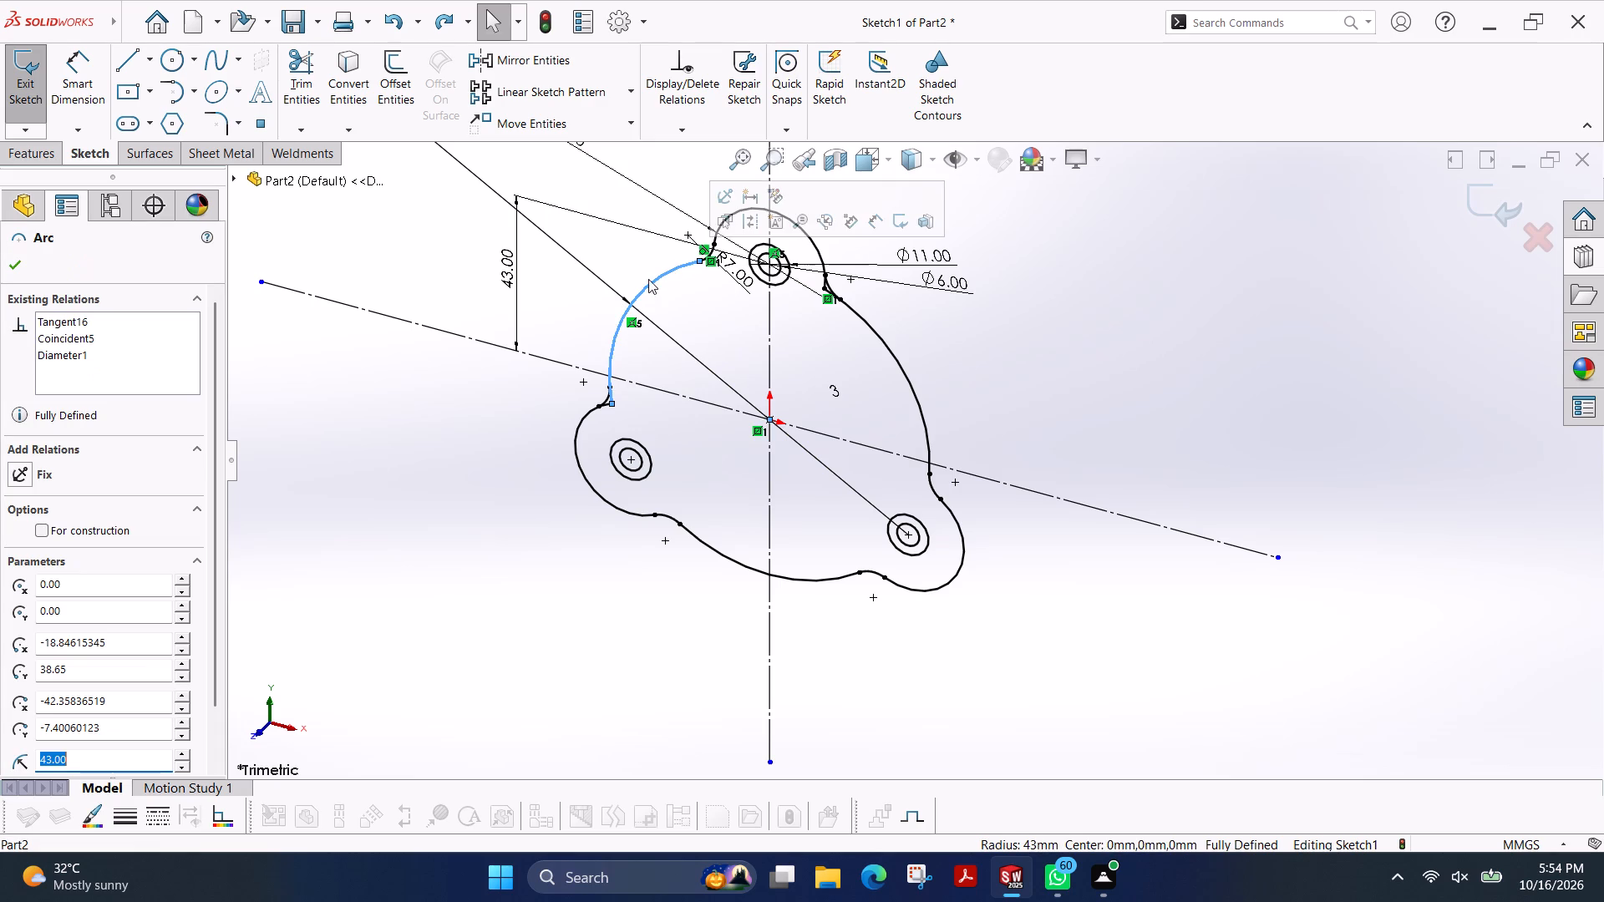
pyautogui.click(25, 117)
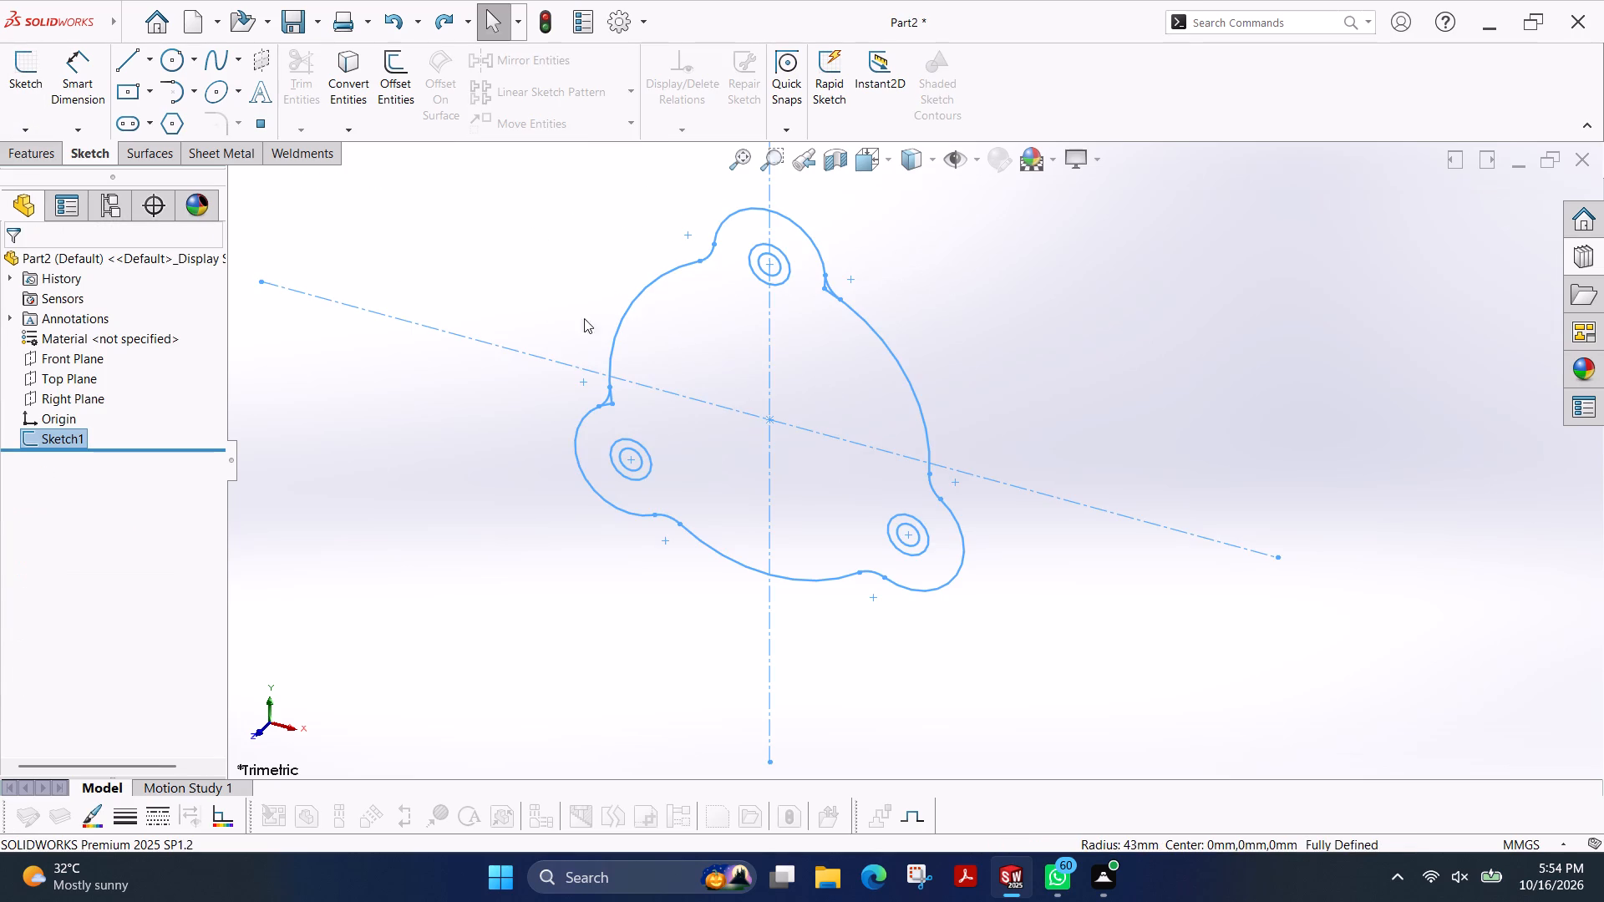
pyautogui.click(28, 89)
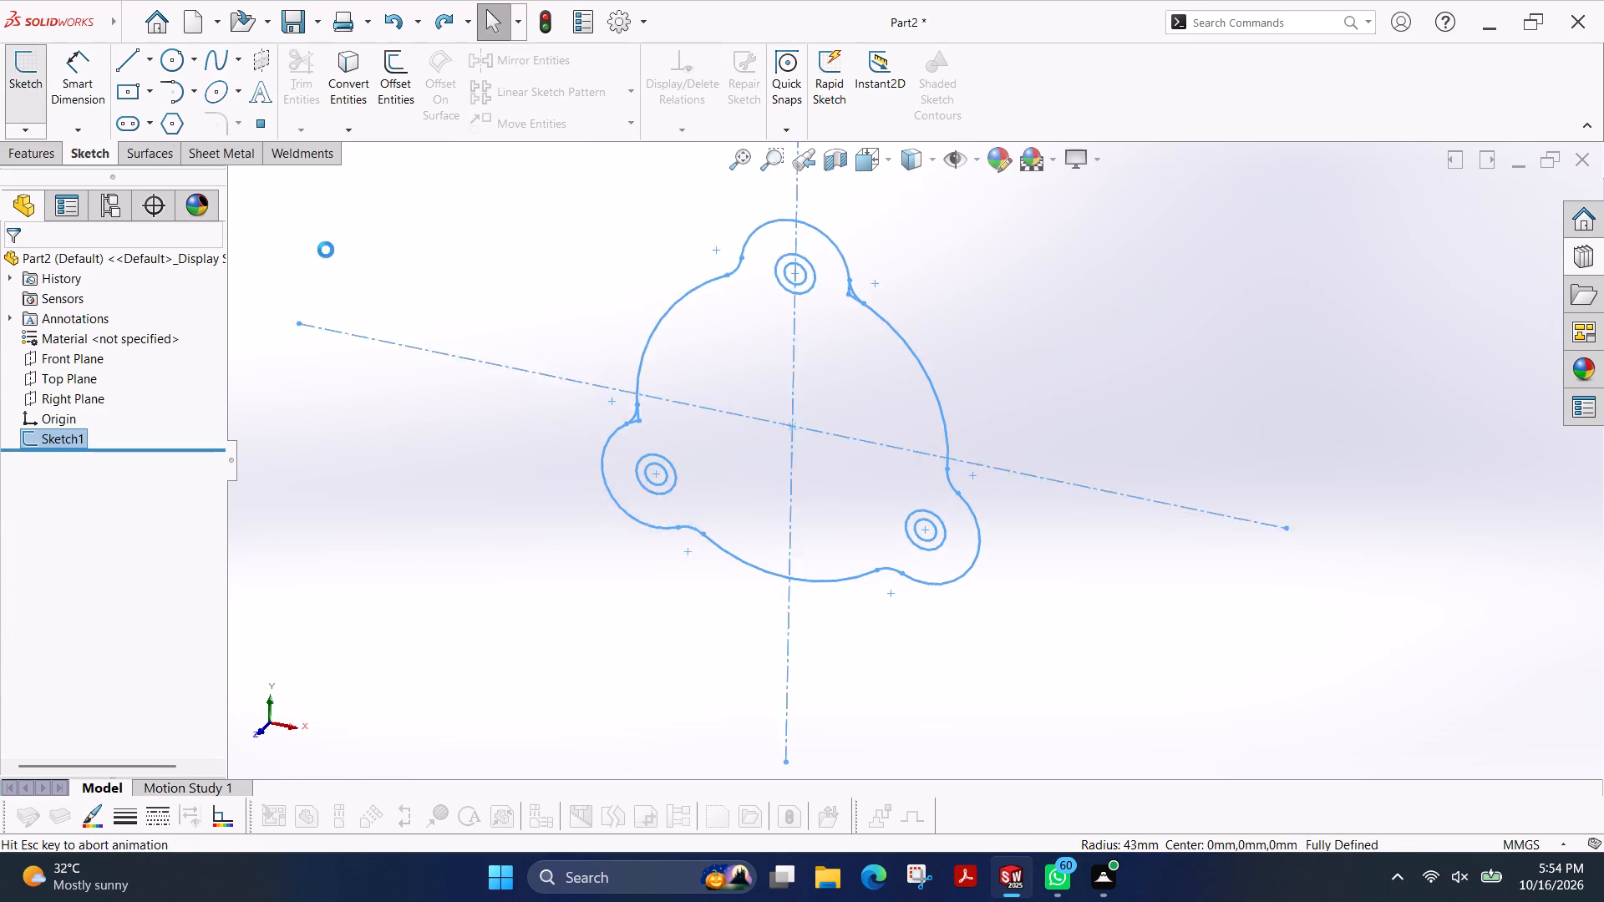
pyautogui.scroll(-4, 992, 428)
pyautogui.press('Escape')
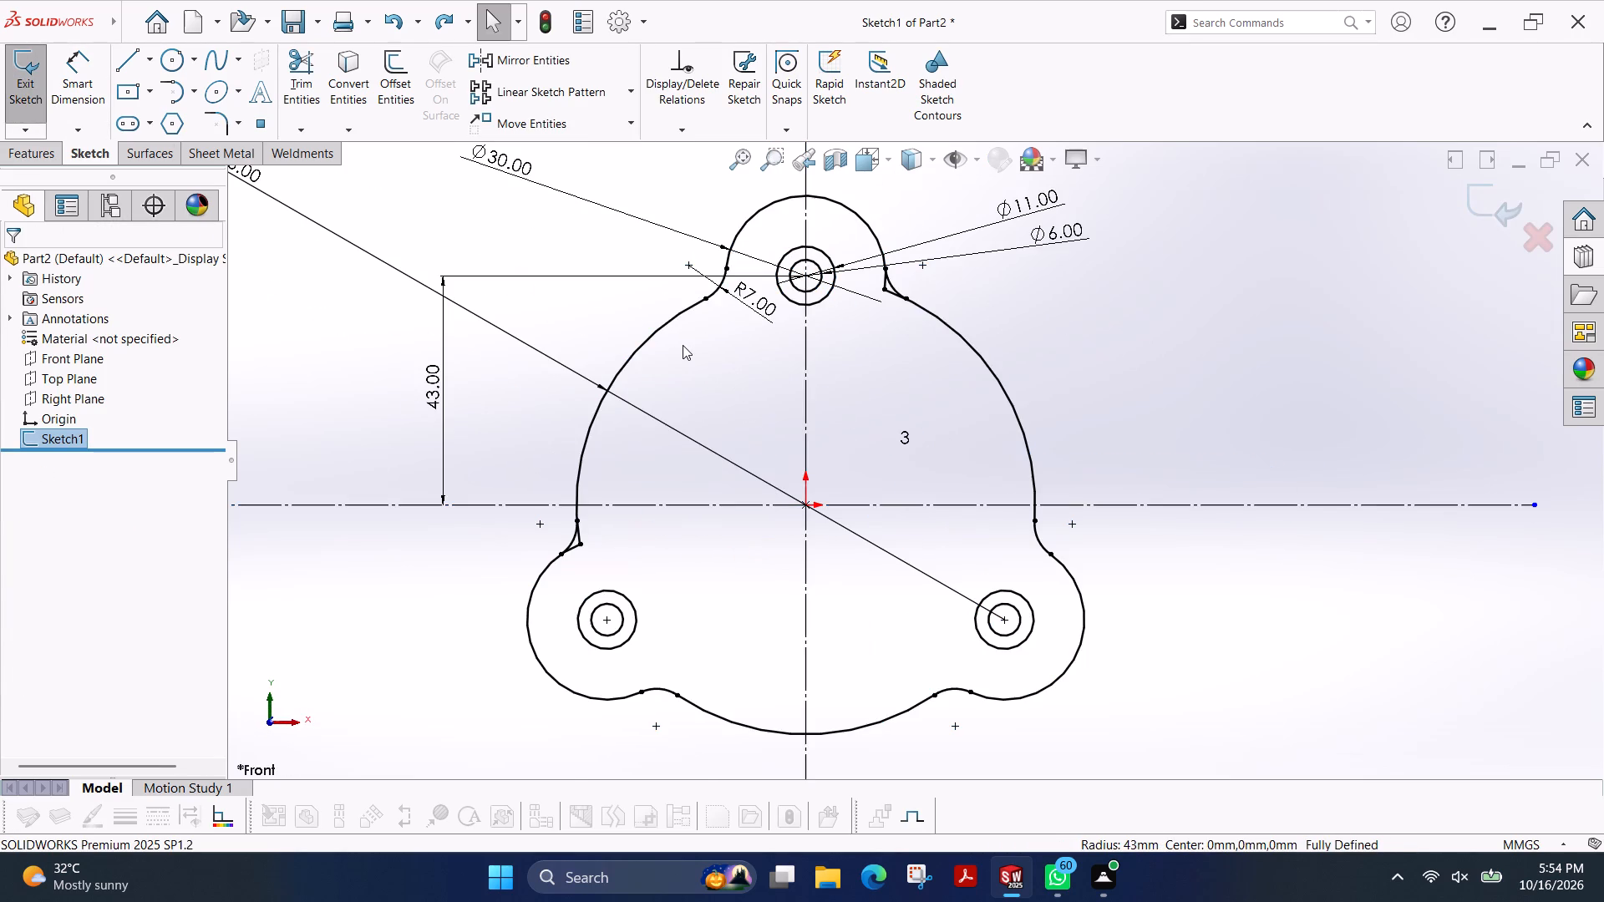
# Power-trim the leftover stubs inside the fillets at the lower-left lug and at the top lug's right side.
pyautogui.scroll(-2, 675, 502)
pyautogui.scroll(-4, 367, 314)
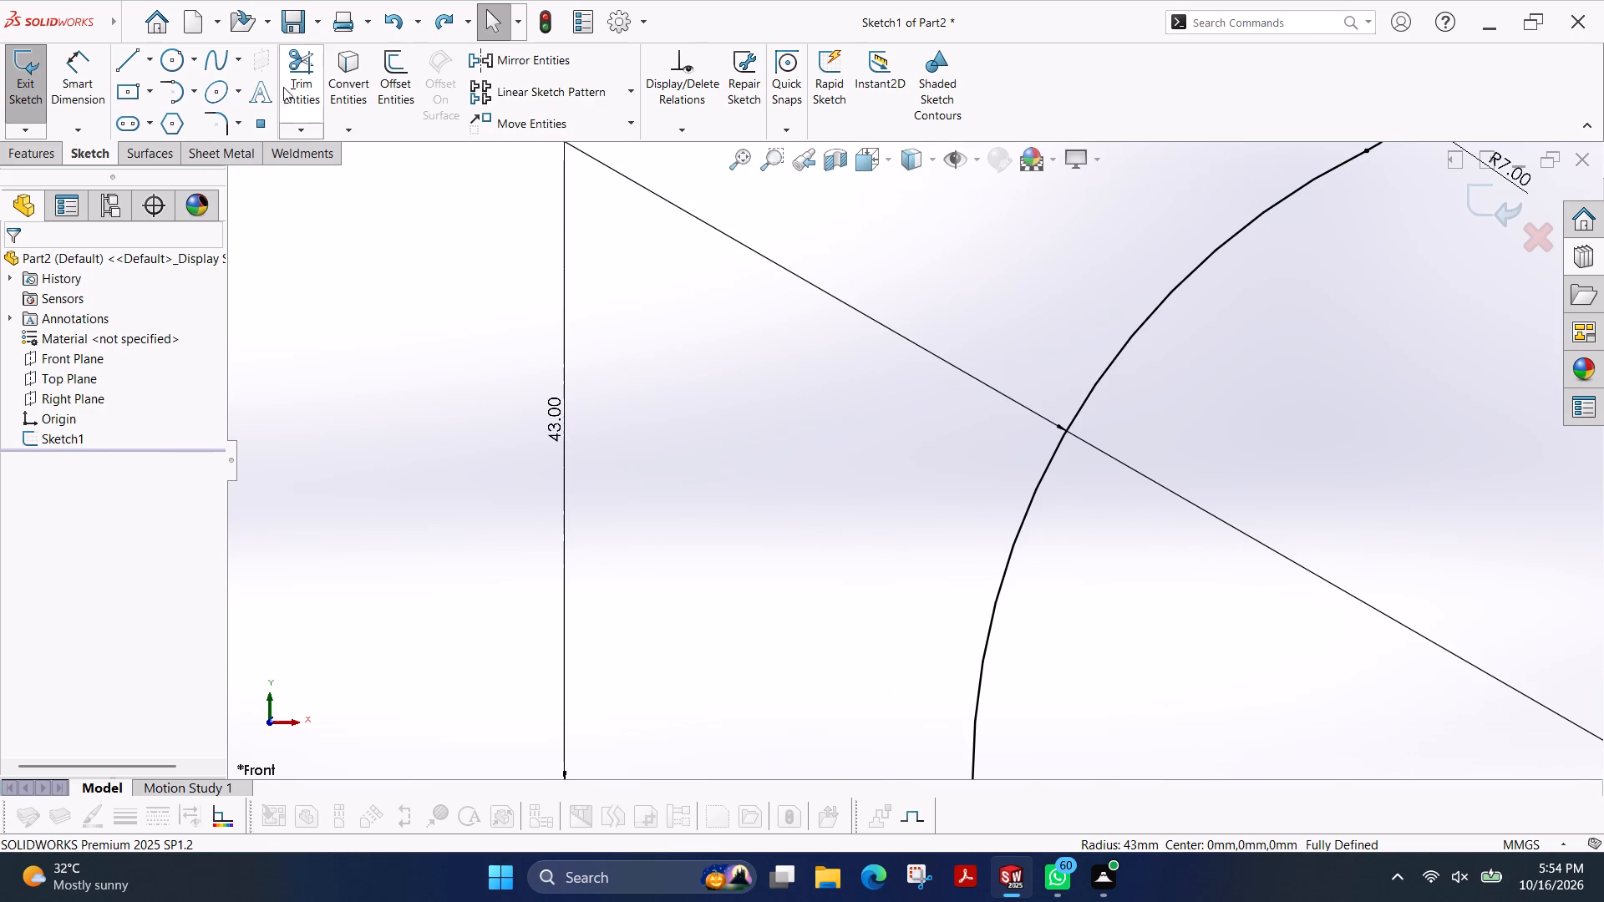
pyautogui.click(288, 64)
pyautogui.scroll(3, 966, 528)
pyautogui.scroll(3, 942, 616)
pyautogui.scroll(-2, 942, 618)
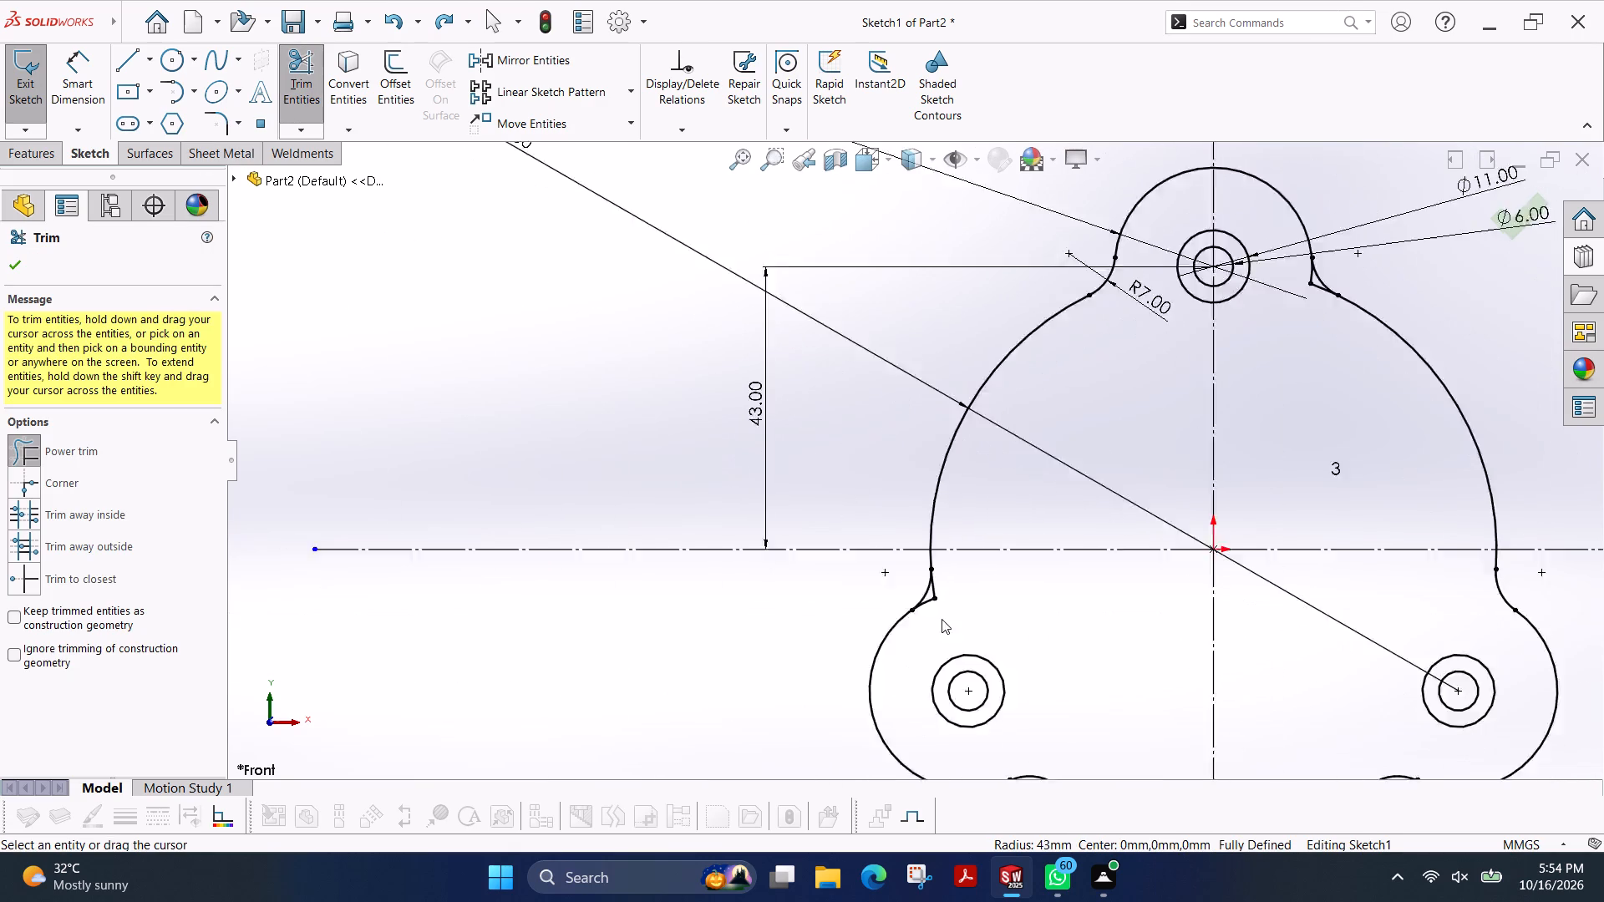
pyautogui.scroll(-3, 942, 619)
pyautogui.moveTo(929, 519); pyautogui.dragTo(904, 578)
pyautogui.scroll(2, 918, 577)
pyautogui.scroll(5, 1042, 555)
pyautogui.scroll(-2, 1129, 400)
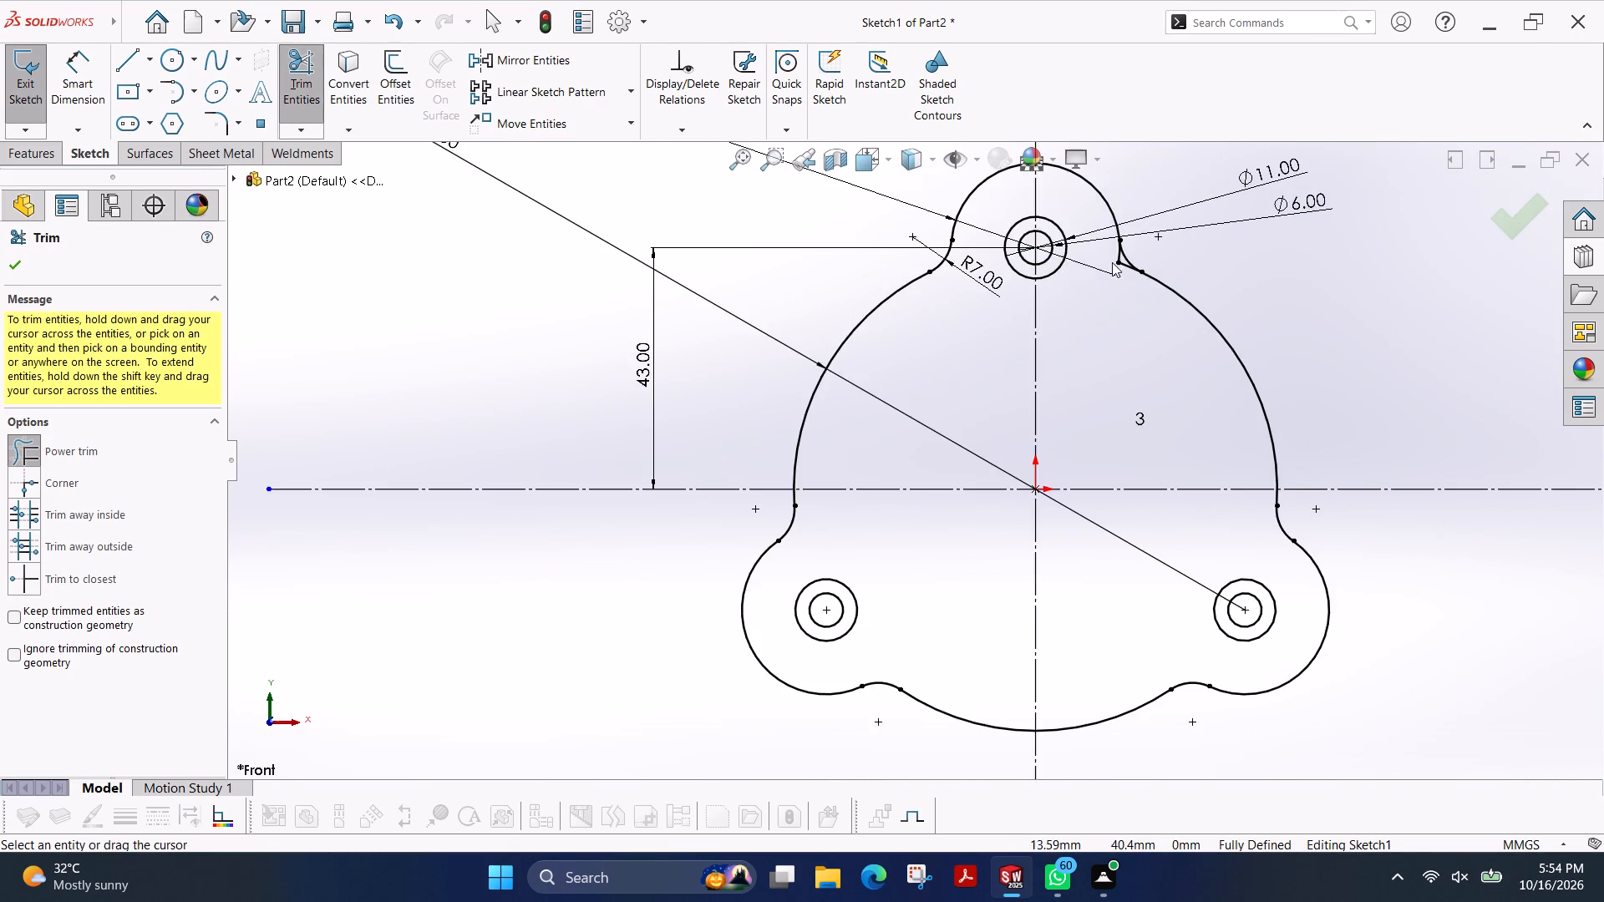
pyautogui.scroll(-6, 1112, 262)
pyautogui.moveTo(1016, 332); pyautogui.dragTo(1060, 405)
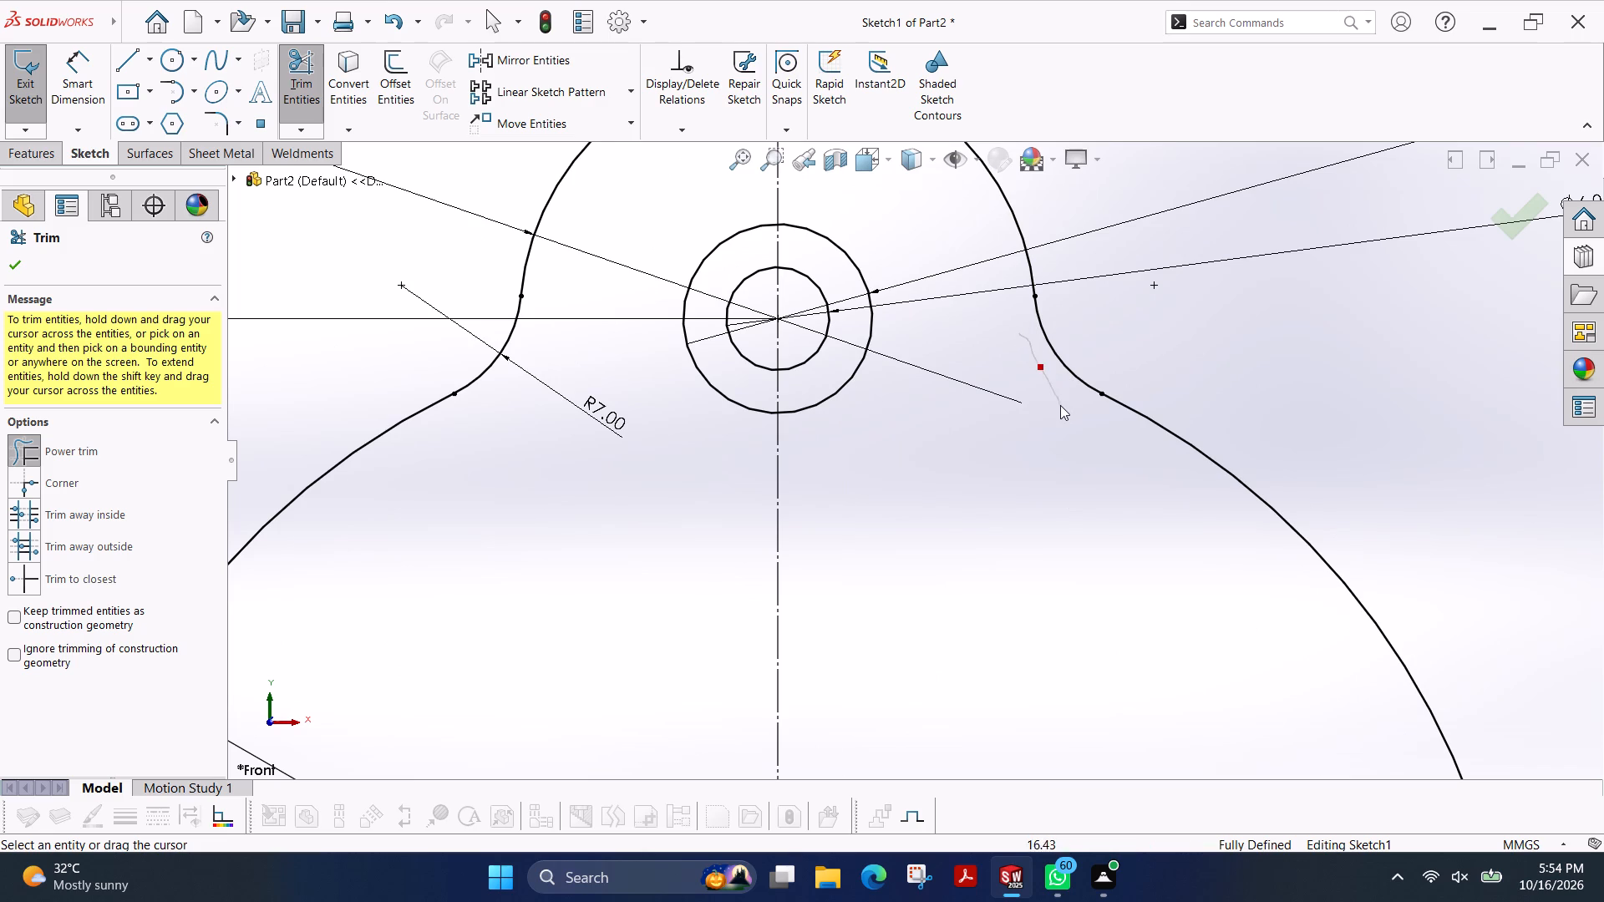
pyautogui.moveTo(1060, 405); pyautogui.dragTo(1060, 406)
pyautogui.click(17, 264)
# Power-trim away the 11 mm and 6 mm circles in all three lugs, leaving only the outer outline.
pyautogui.scroll(1, 815, 465)
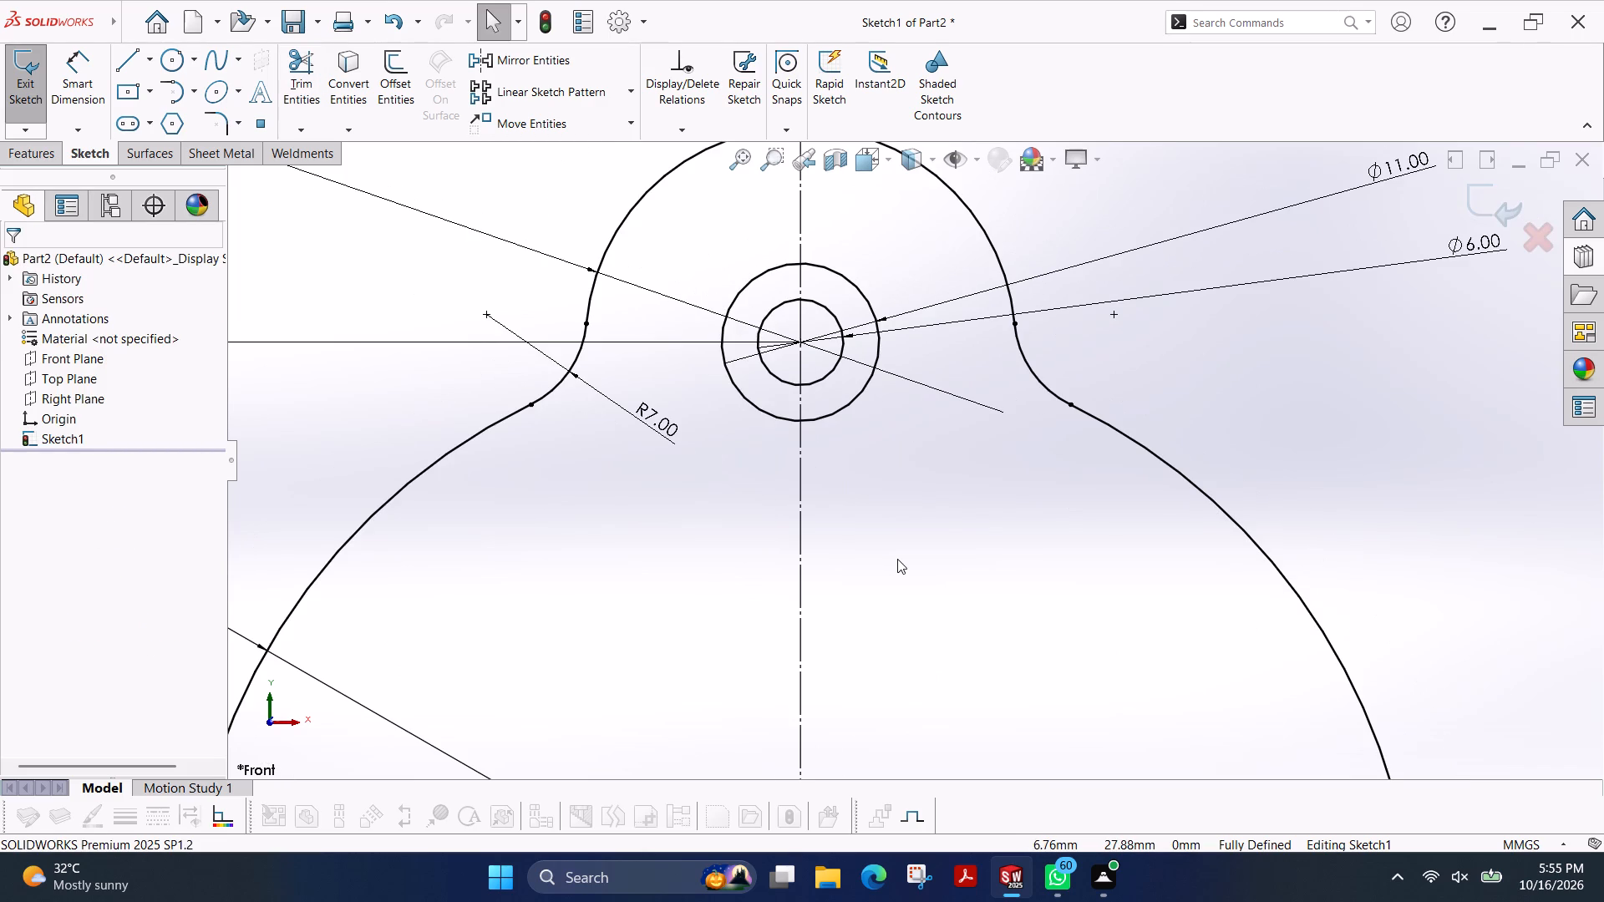
pyautogui.scroll(8, 1074, 617)
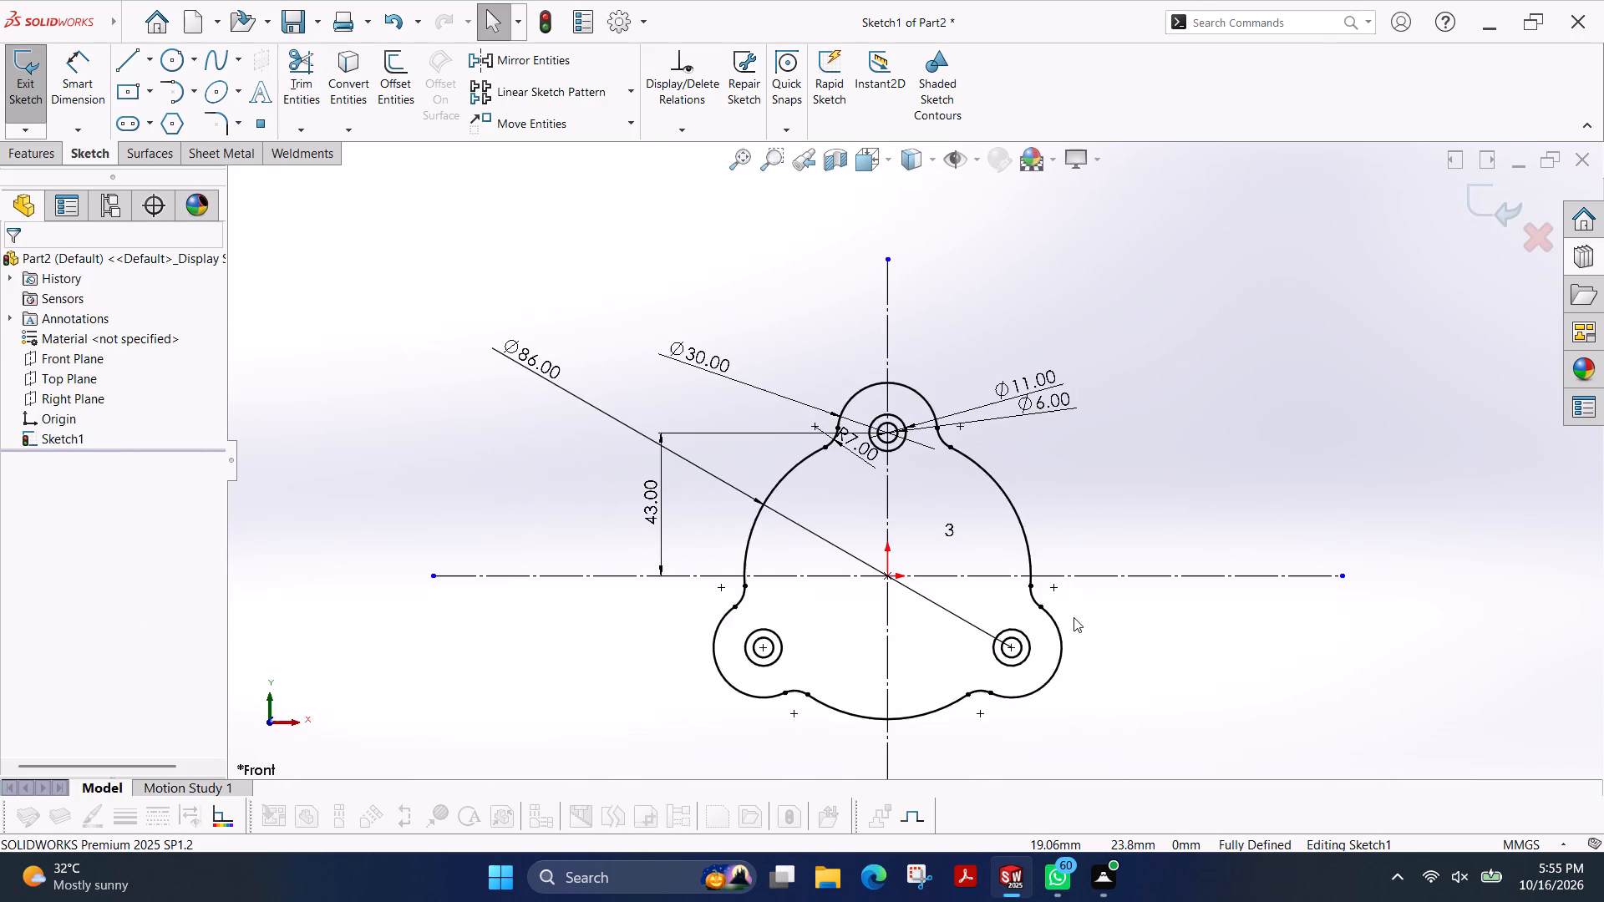
pyautogui.scroll(-1, 1074, 617)
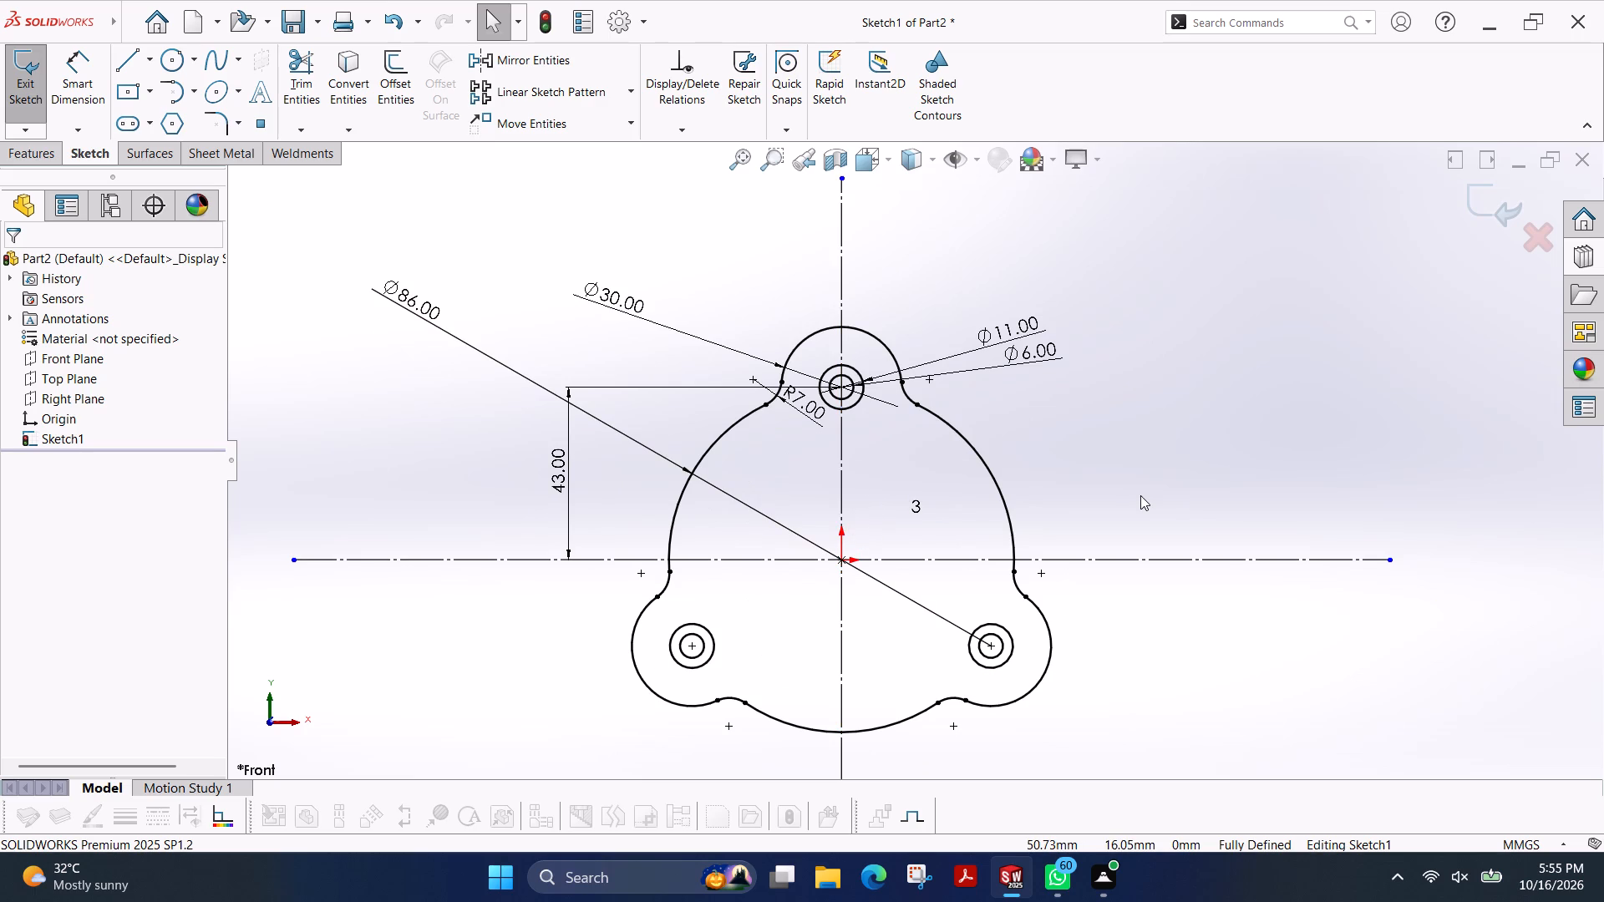
pyautogui.scroll(-4, 859, 419)
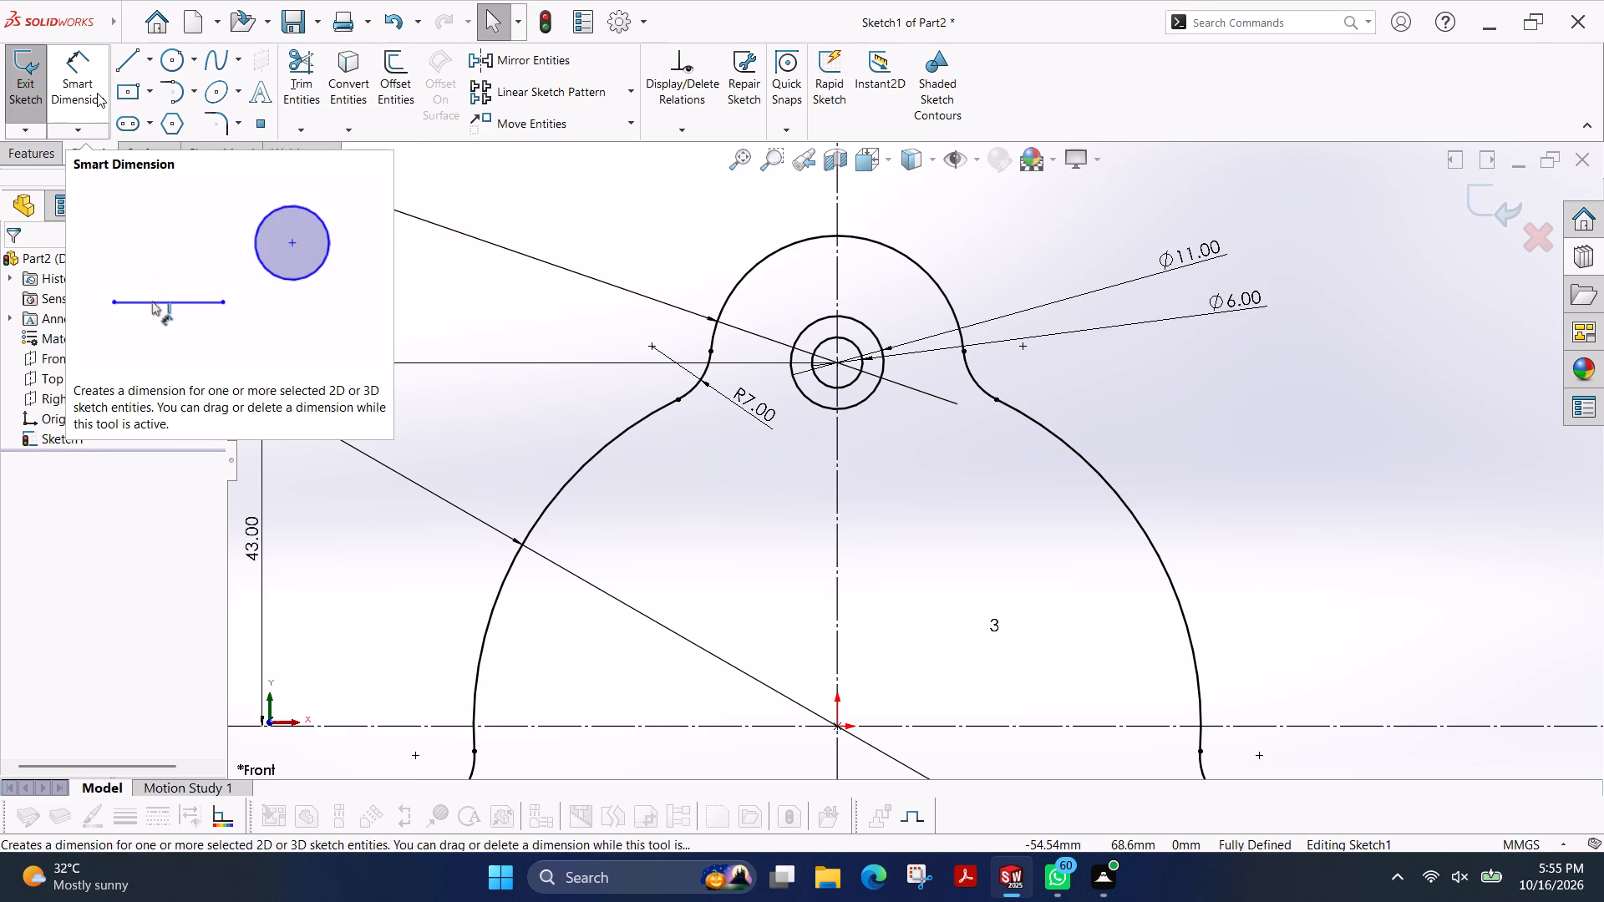
pyautogui.click(298, 84)
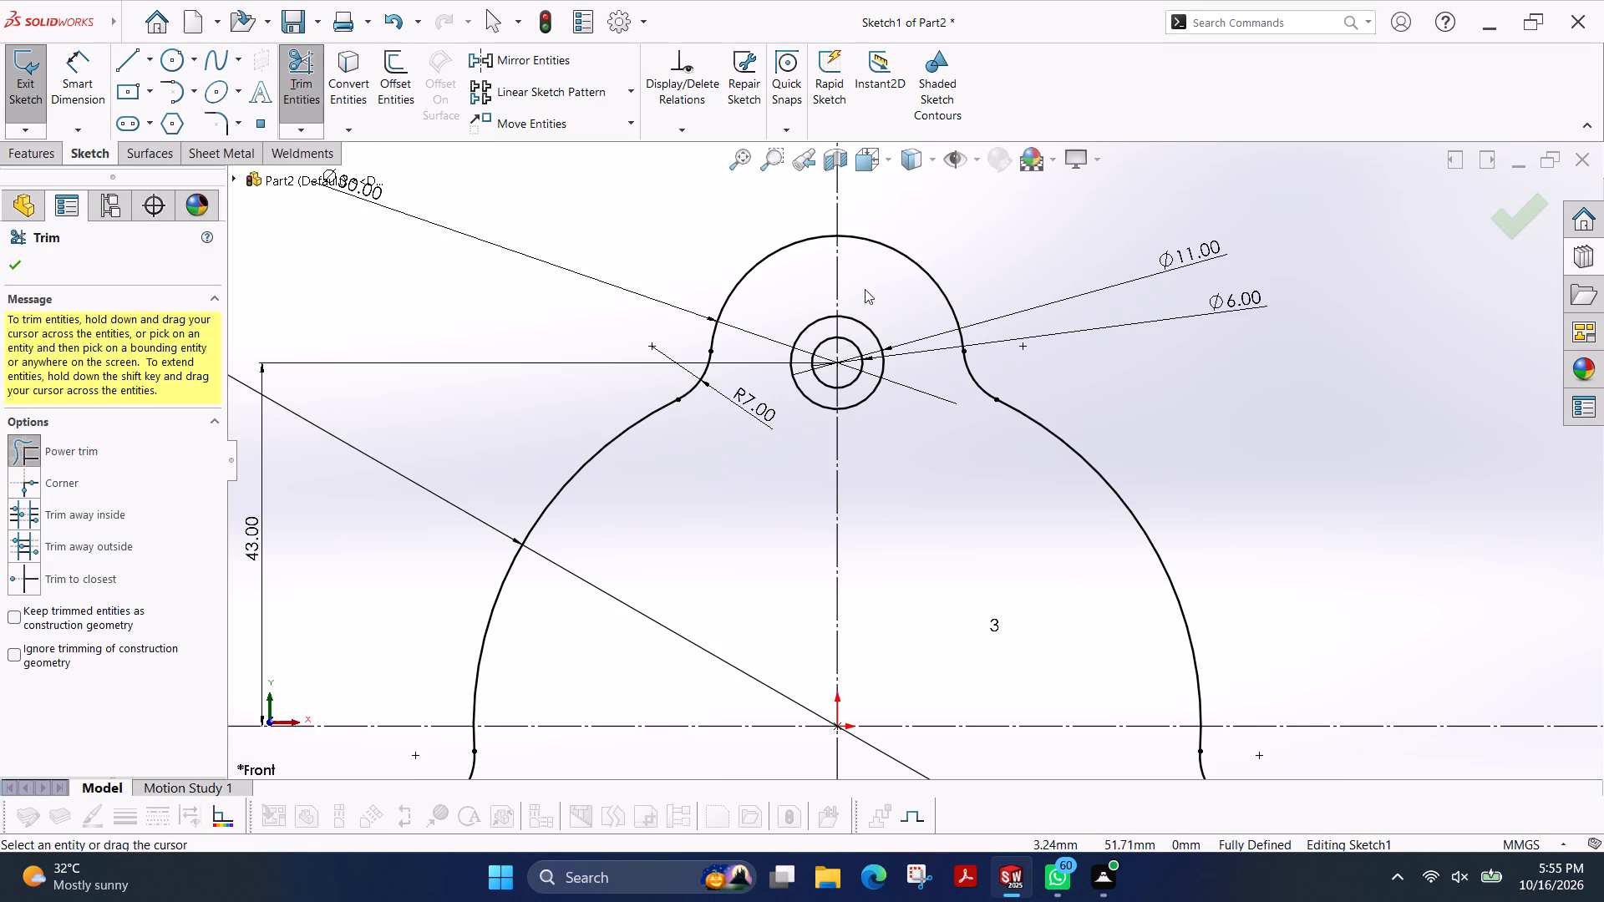
pyautogui.moveTo(865, 289); pyautogui.dragTo(842, 402)
pyautogui.moveTo(811, 315); pyautogui.dragTo(815, 342)
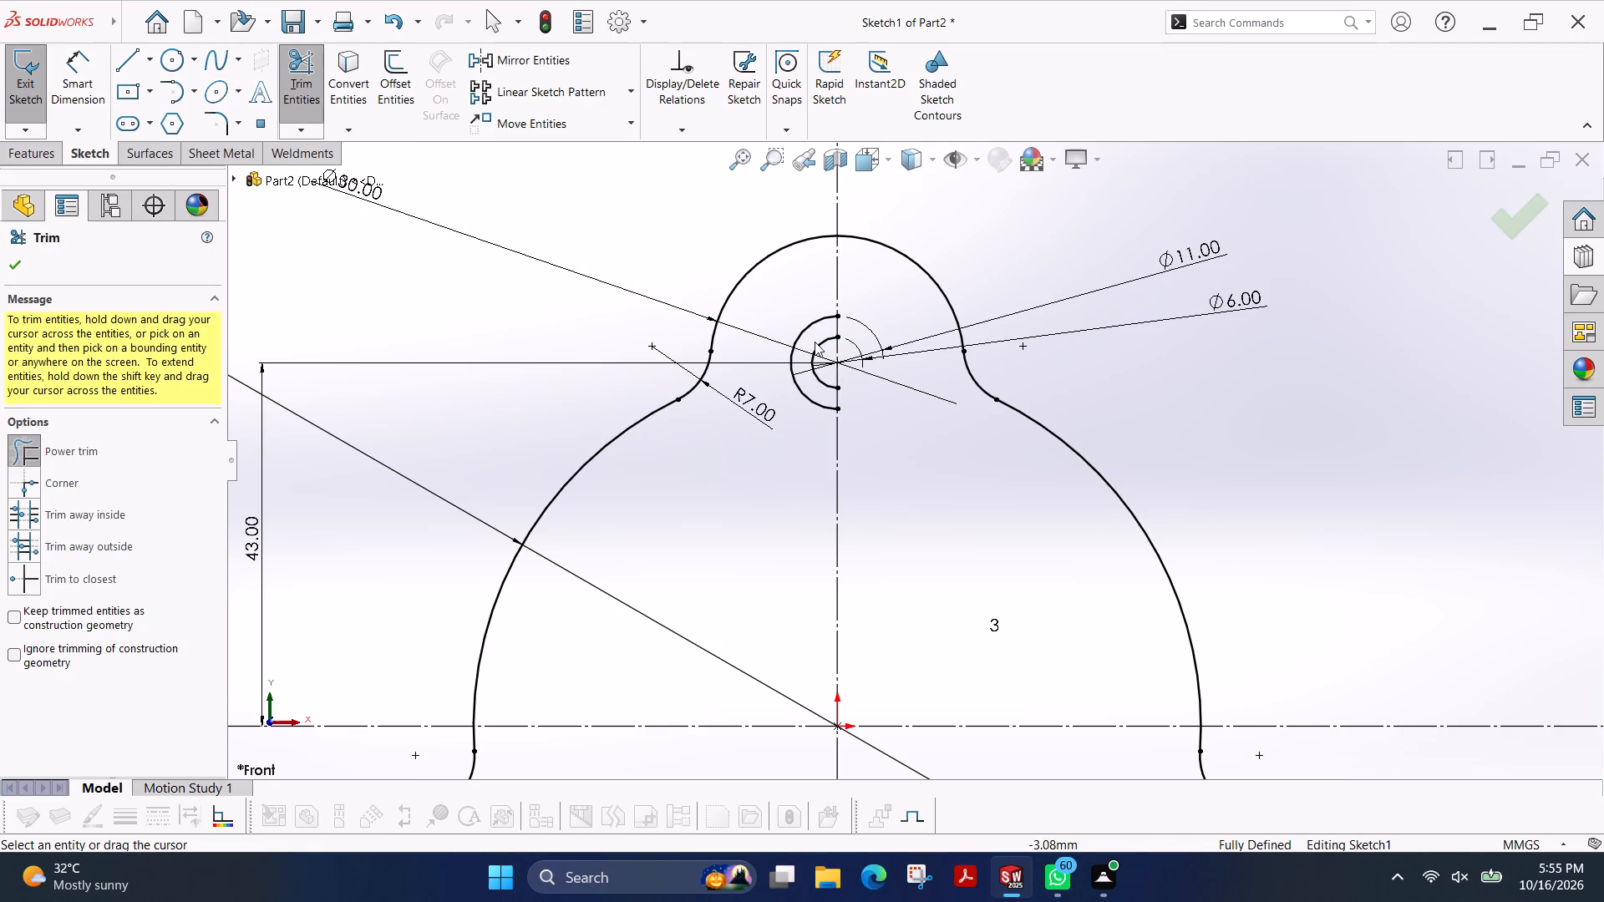
pyautogui.moveTo(815, 342); pyautogui.dragTo(816, 388)
pyautogui.scroll(4, 869, 463)
pyautogui.scroll(2, 799, 628)
pyautogui.scroll(-3, 745, 631)
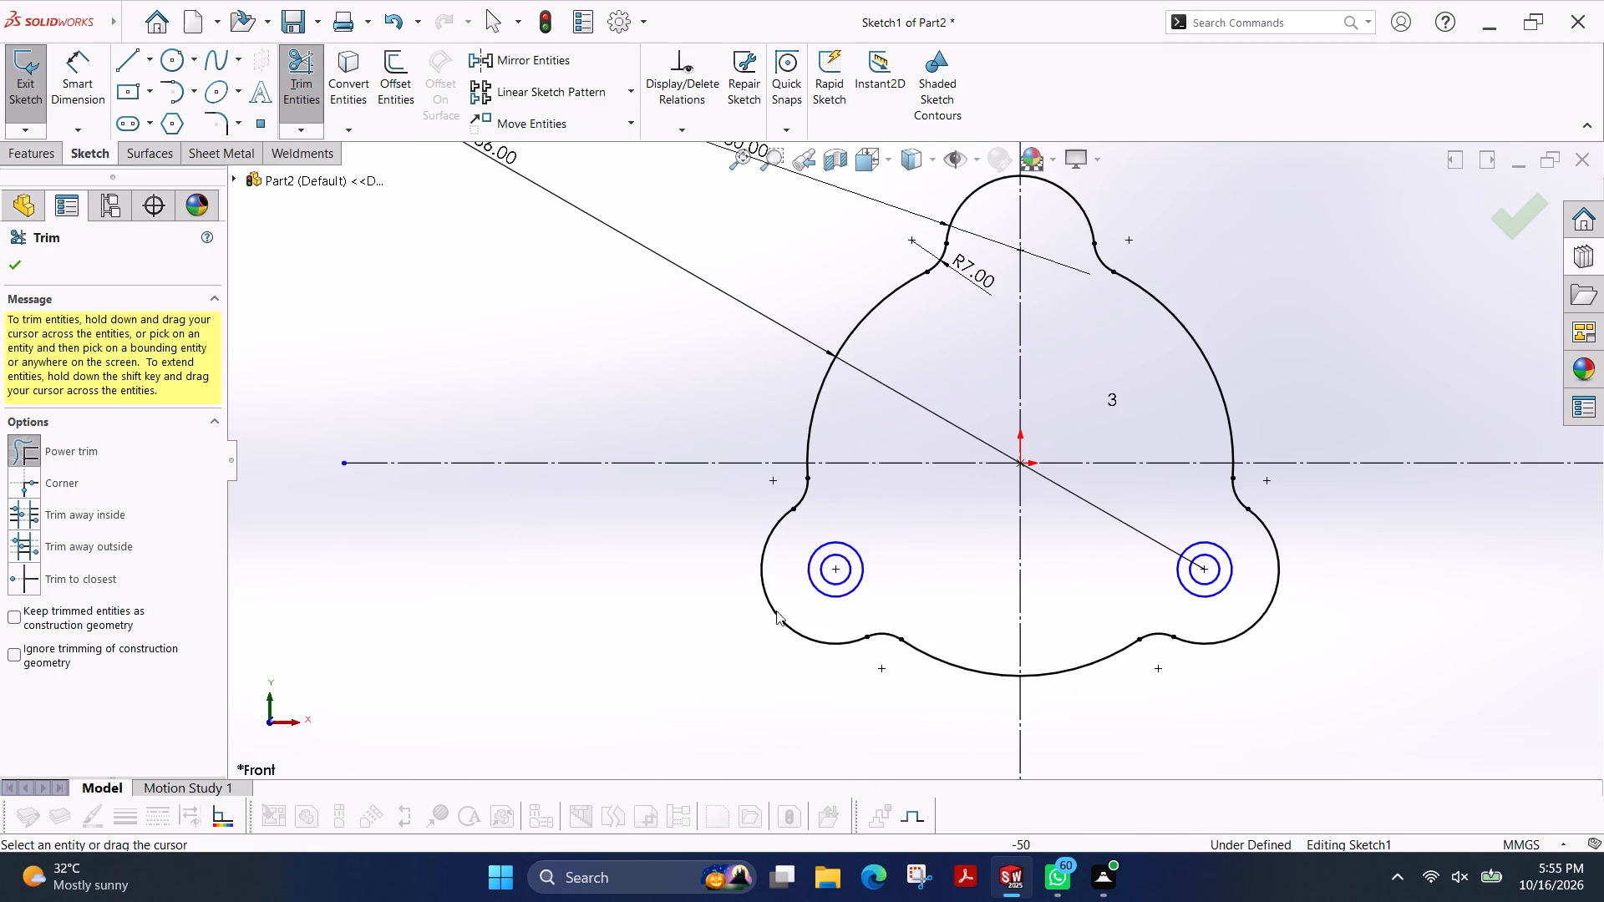
pyautogui.moveTo(875, 544); pyautogui.dragTo(832, 580)
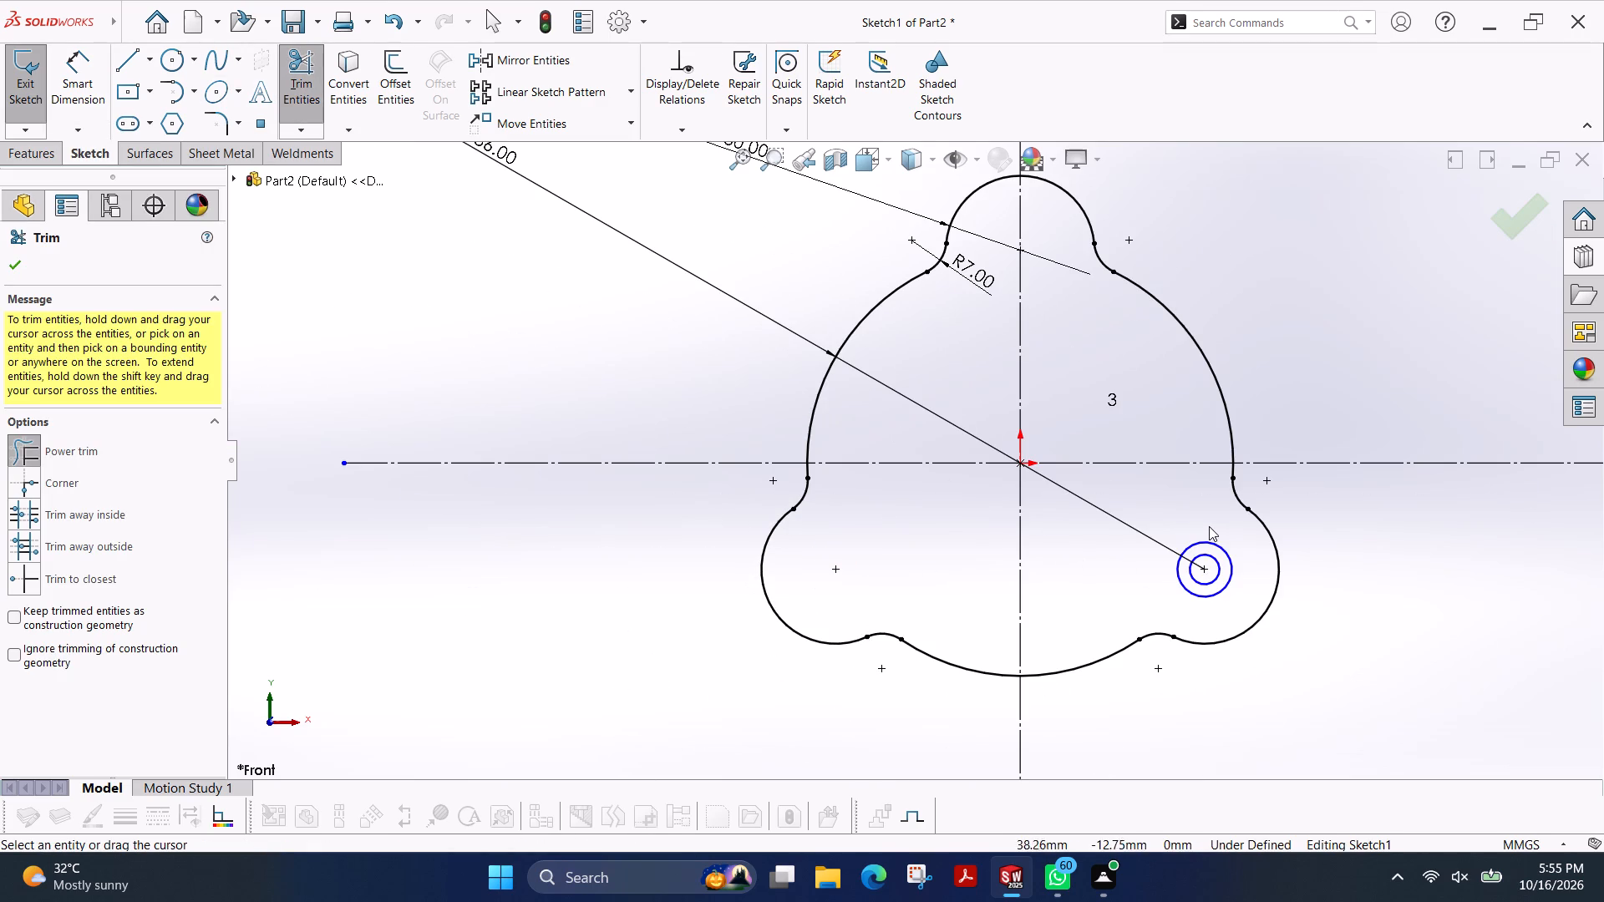
pyautogui.moveTo(1209, 526); pyautogui.dragTo(1220, 584)
pyautogui.click(11, 262)
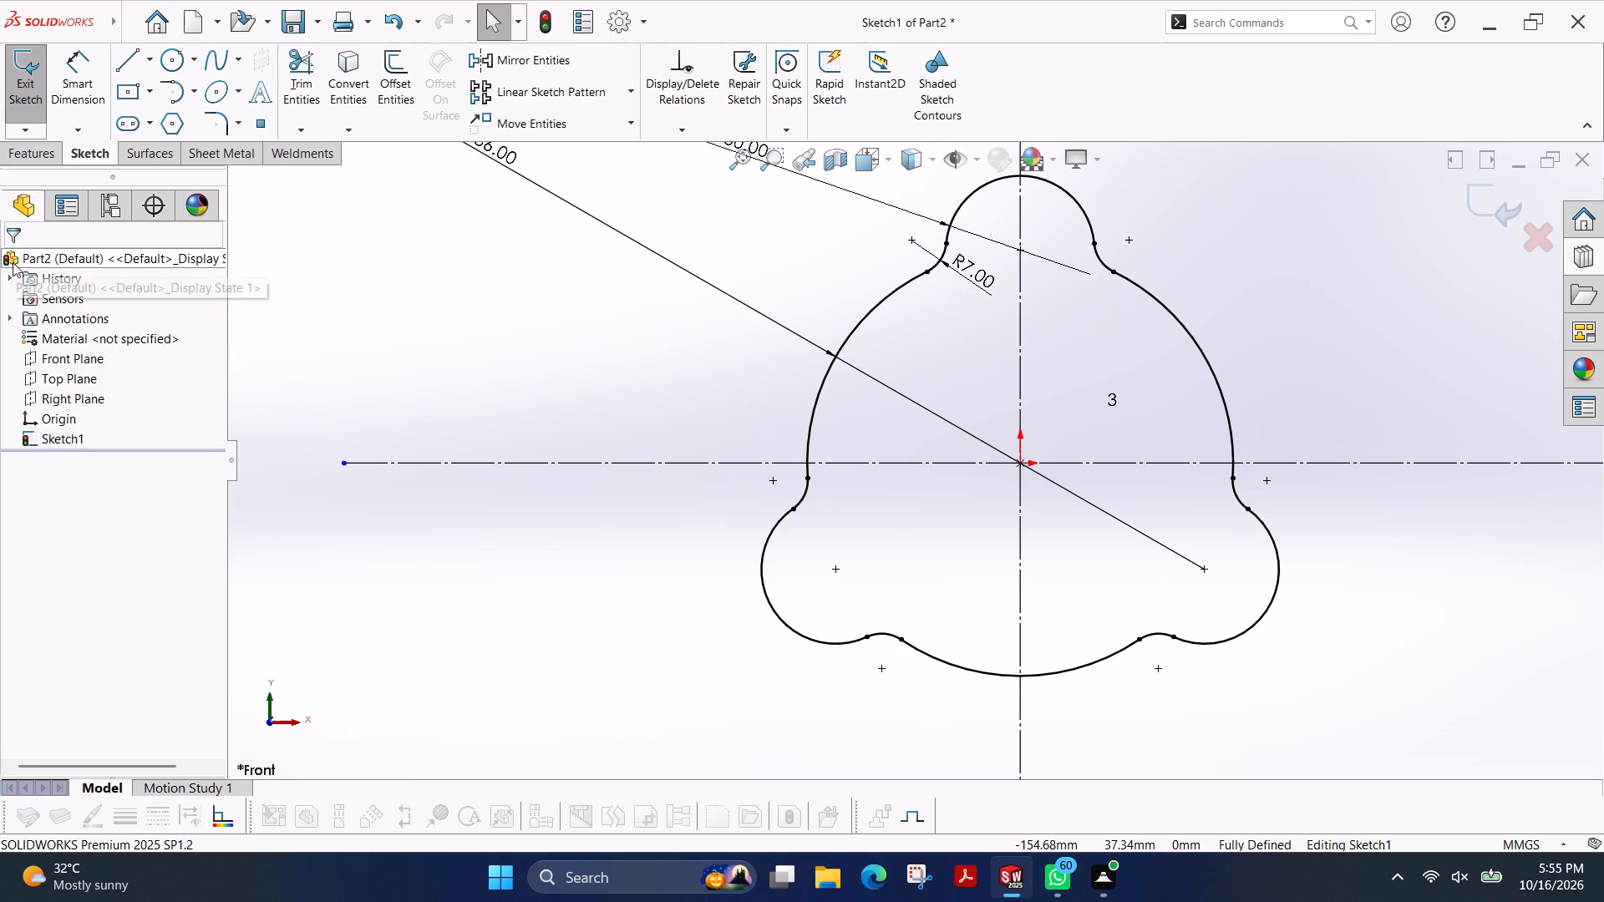
# Extrude the three-lug outline as a blind boss 3 mm deep in the reversed direction.
pyautogui.scroll(2, 942, 327)
pyautogui.click(41, 157)
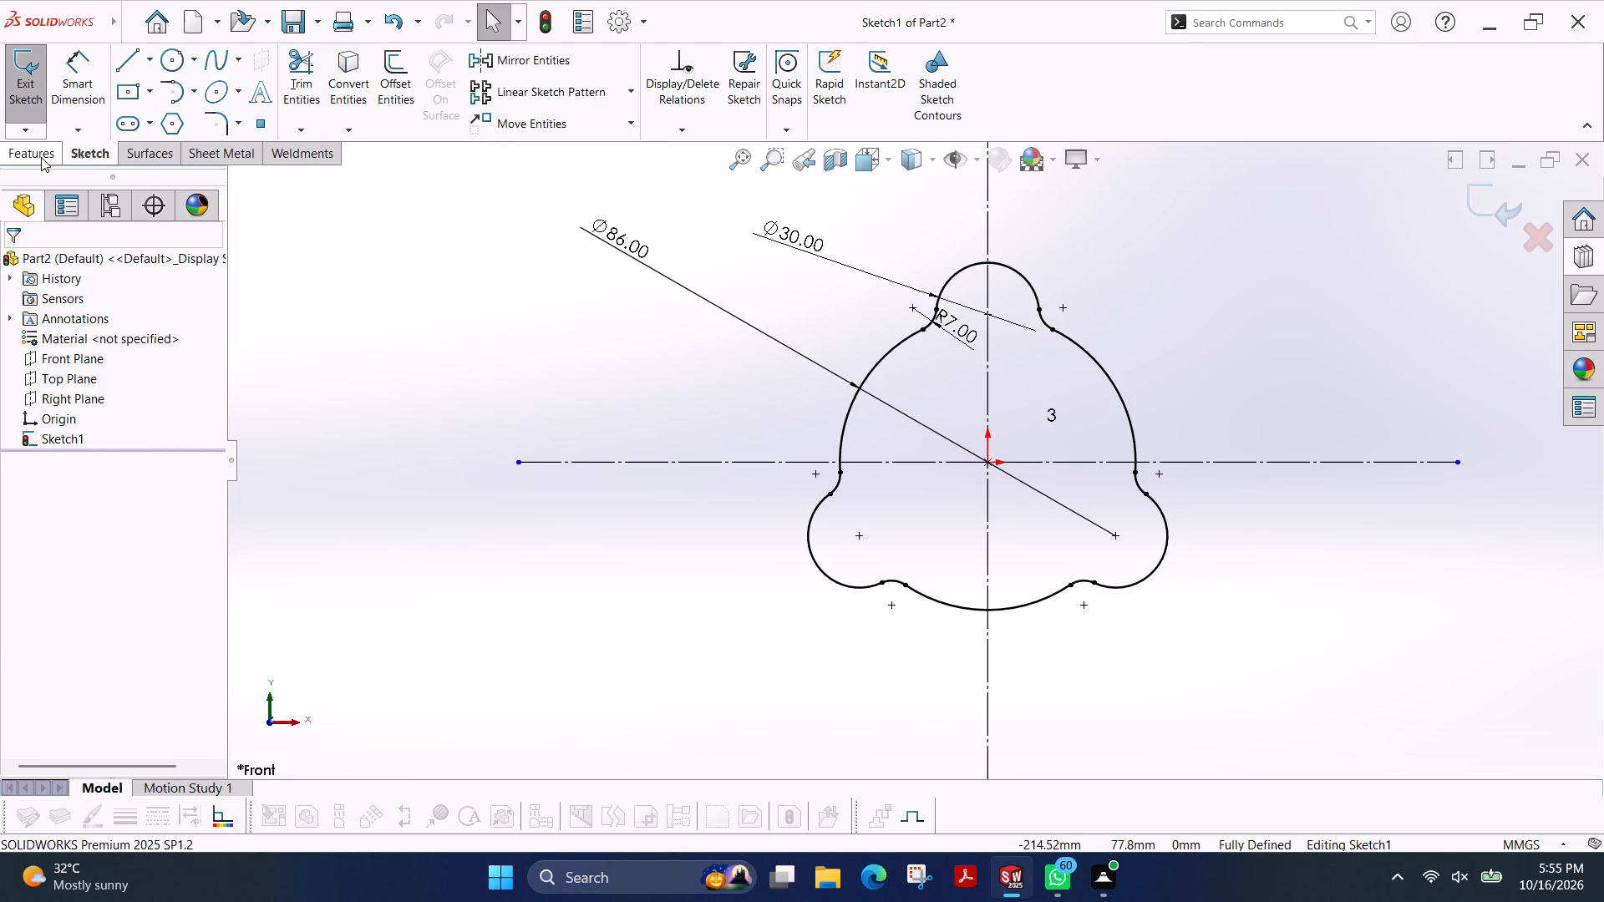
pyautogui.click(30, 69)
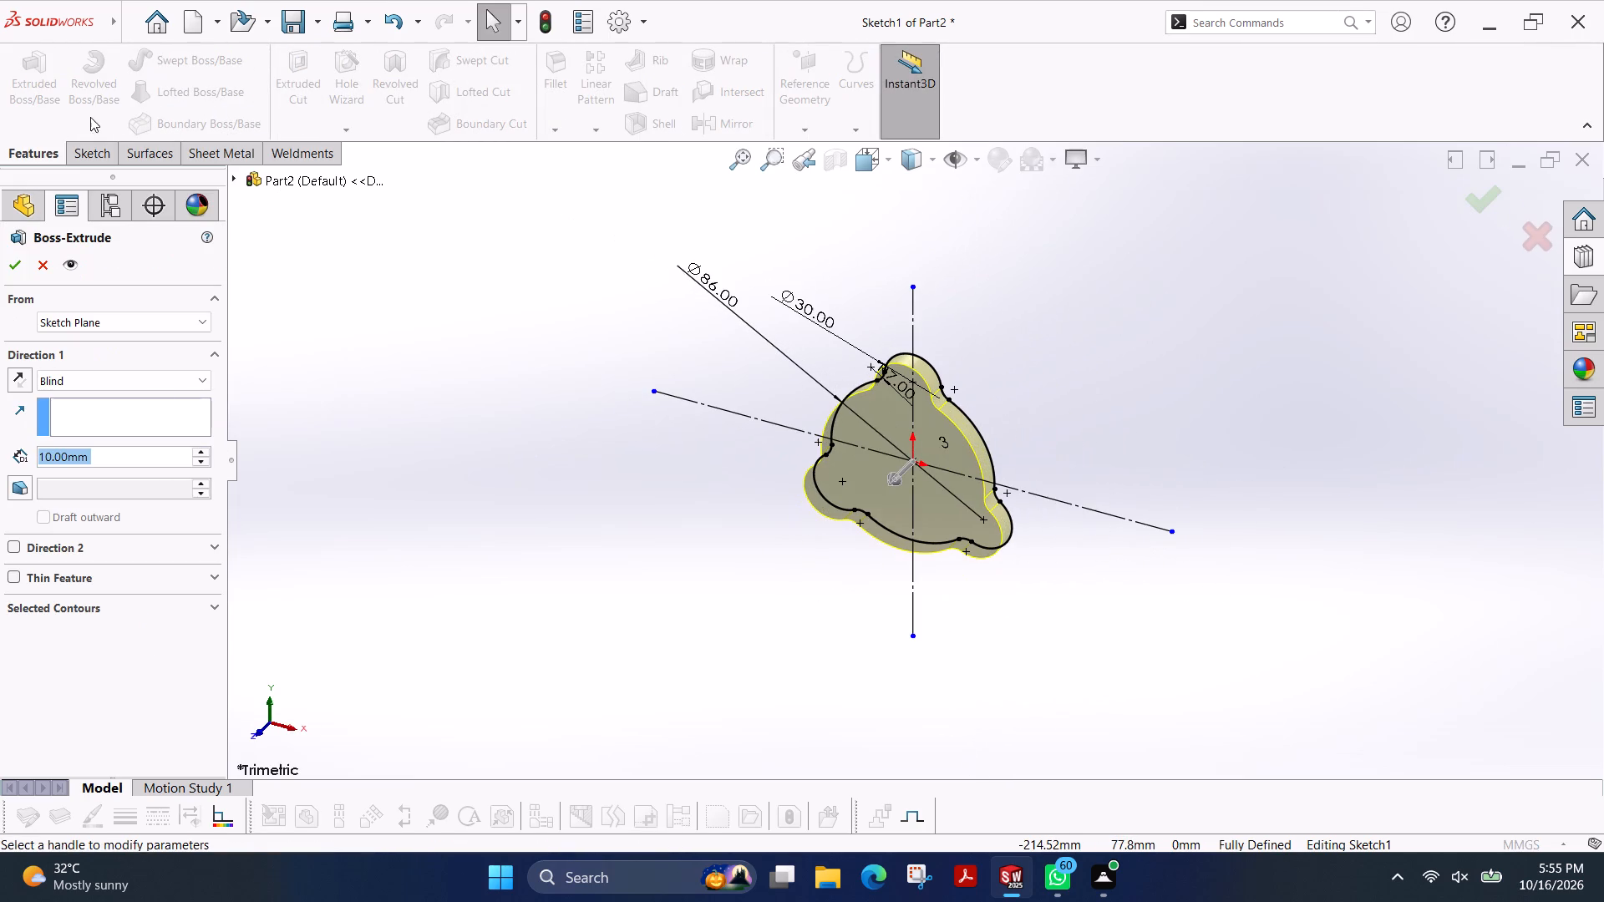
pyautogui.click(20, 373)
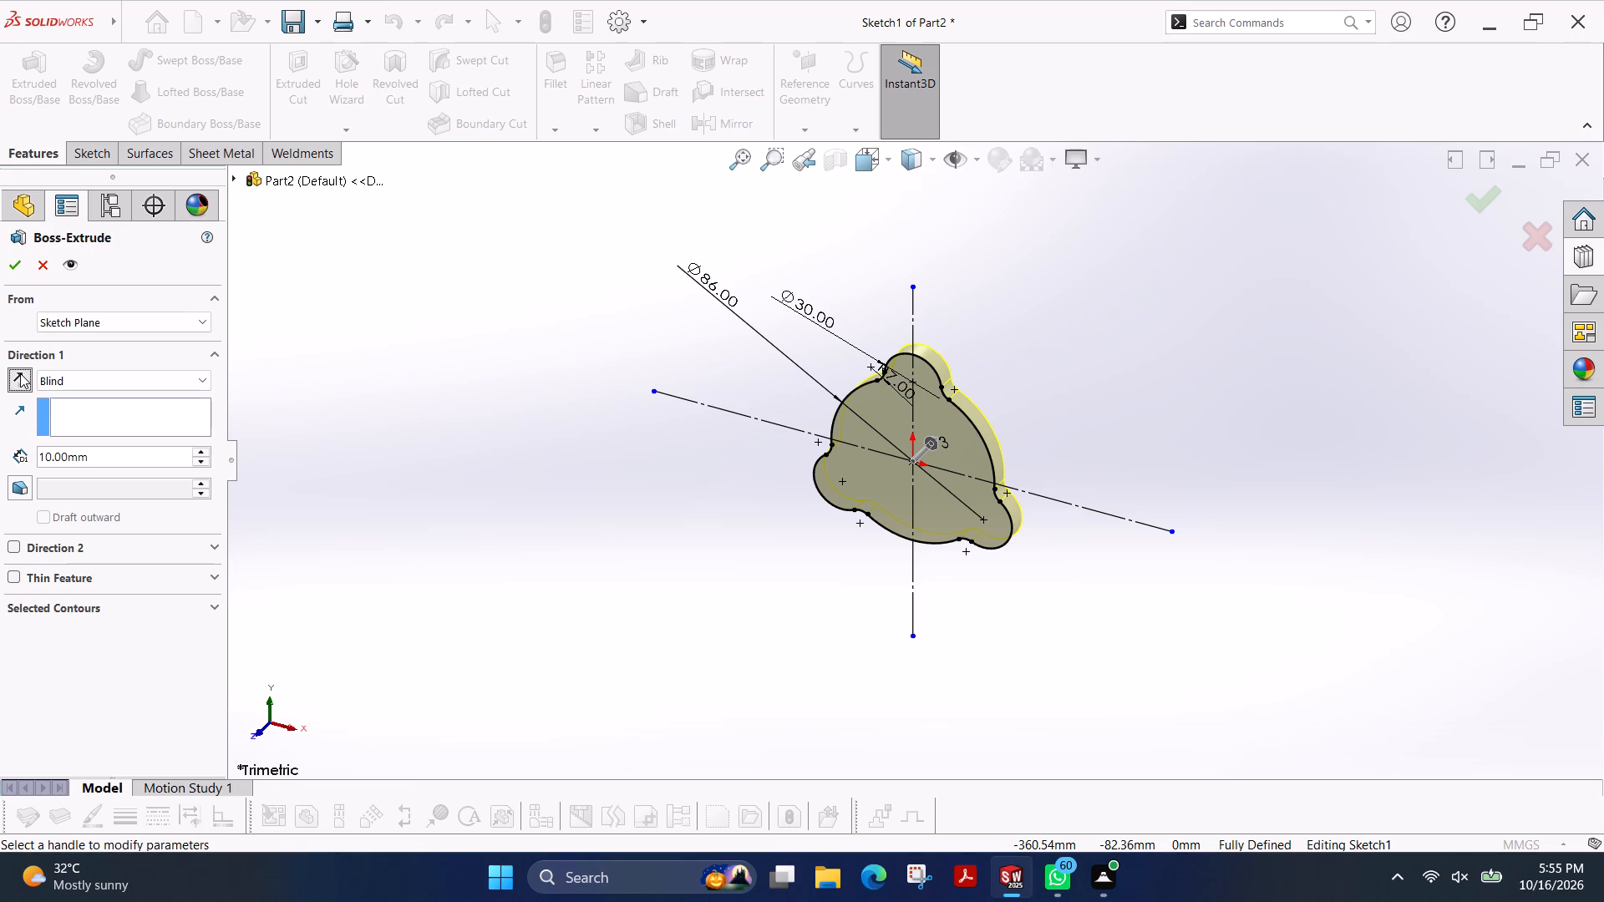
pyautogui.doubleClick(170, 456)
pyautogui.press('3')
pyautogui.press('Return')
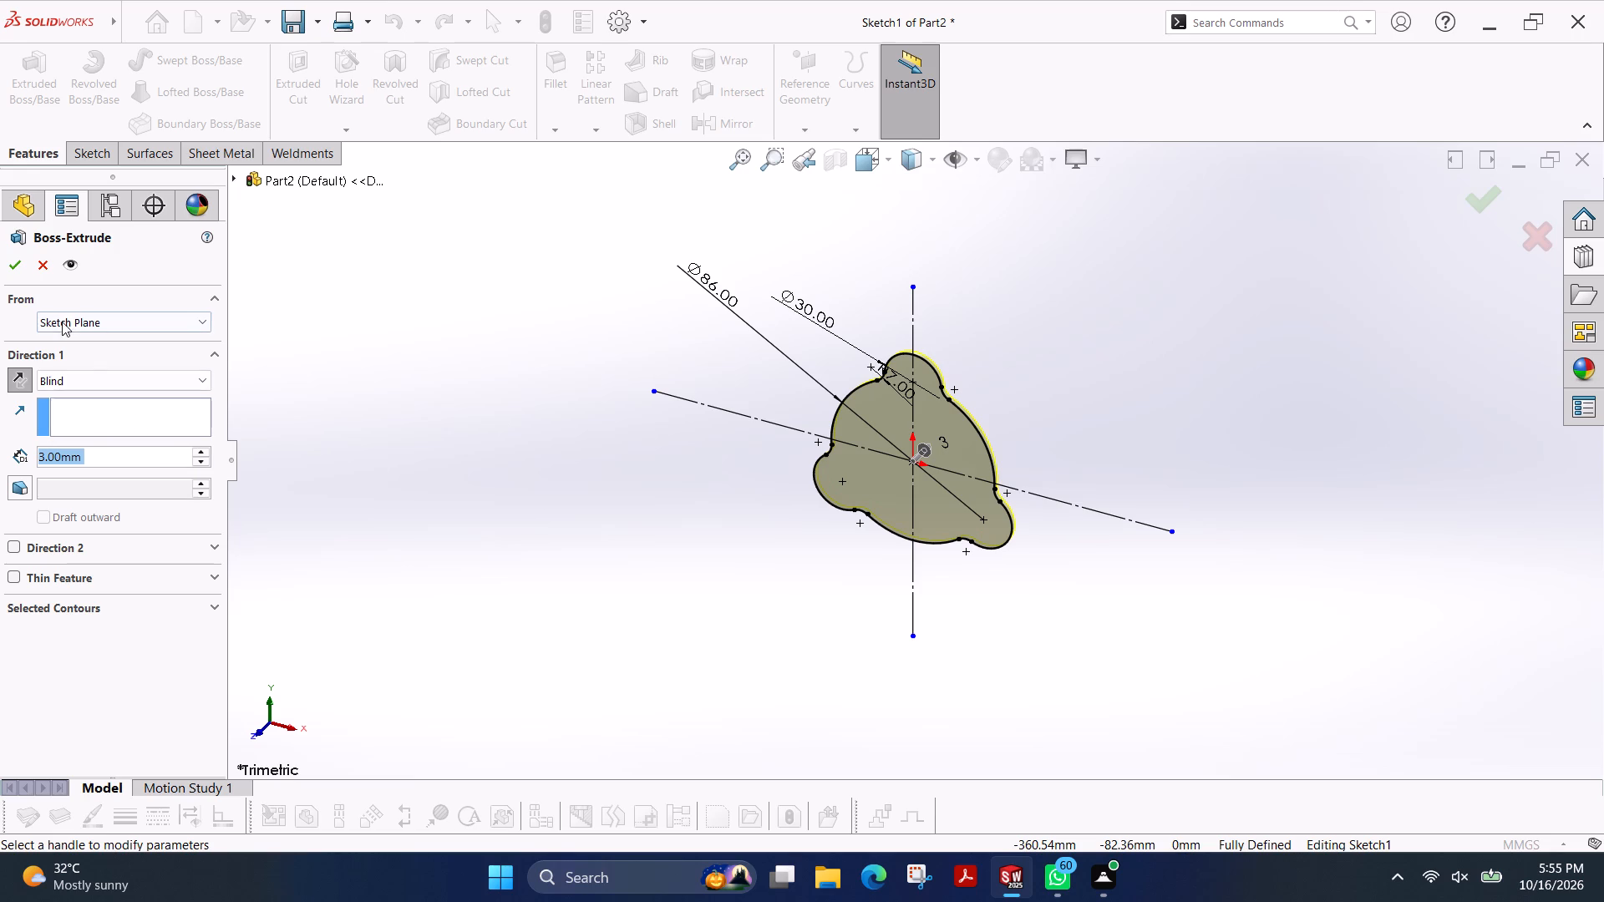
pyautogui.click(13, 265)
# Start a new sketch on the rear face of the plate.
pyautogui.scroll(-1, 1046, 413)
pyautogui.scroll(1, 1046, 413)
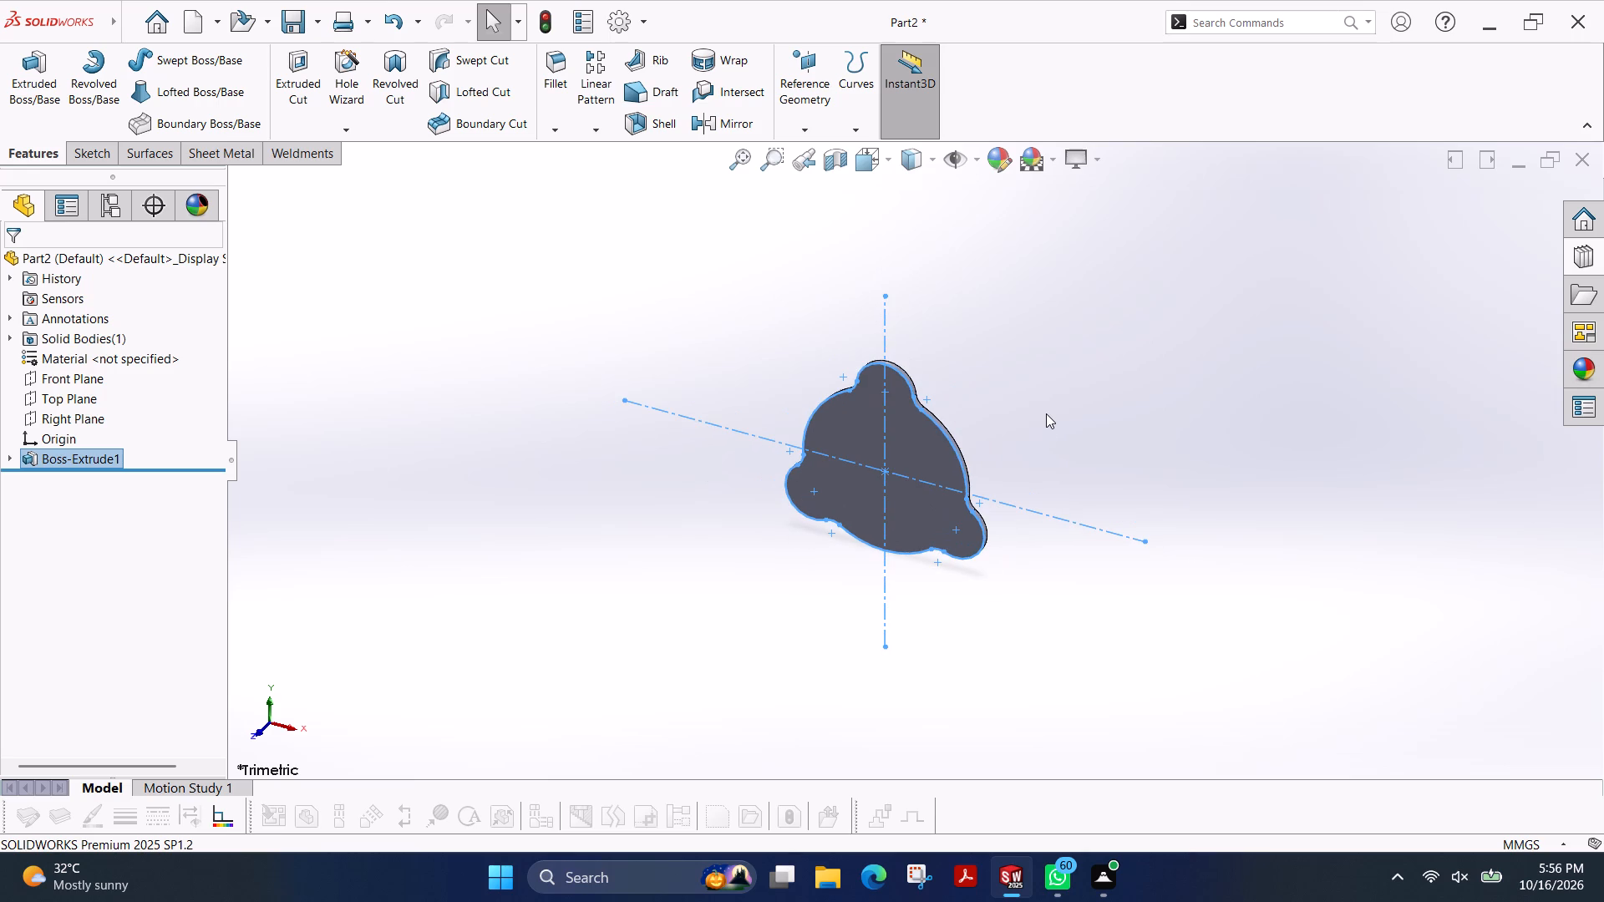
pyautogui.keyDown('ctrl'); pyautogui.keyDown('shift'); pyautogui.moveTo(1046, 378); pyautogui.dragTo(972, 408, button='middle'); pyautogui.keyUp('shift'); pyautogui.keyUp('ctrl')
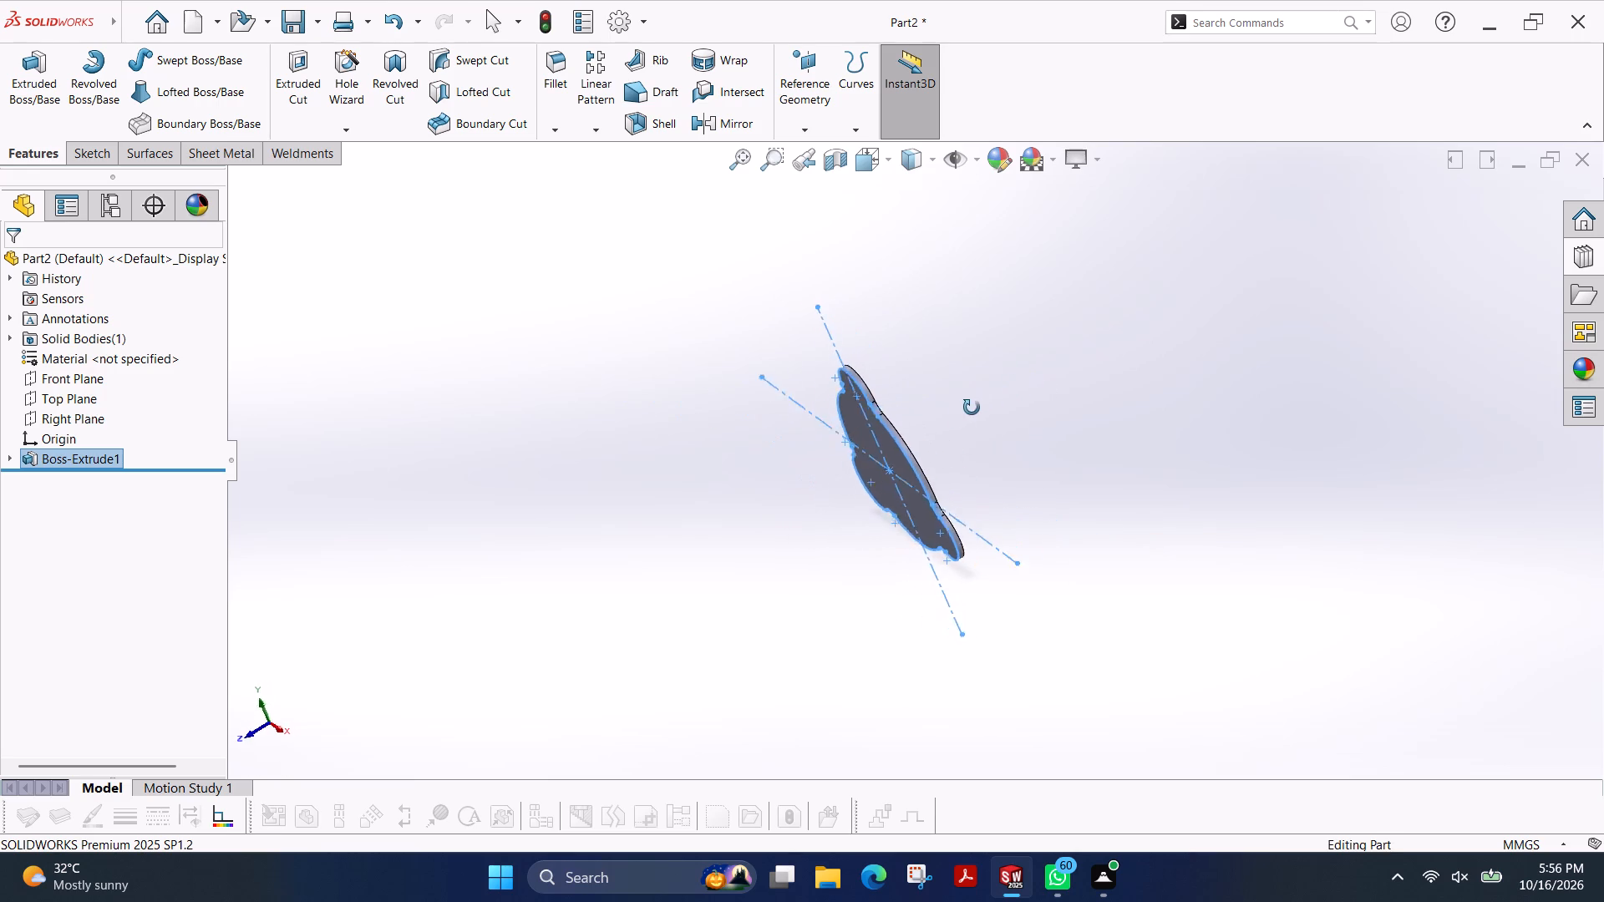
pyautogui.keyDown('ctrl'); pyautogui.keyDown('shift'); pyautogui.moveTo(972, 408); pyautogui.dragTo(940, 425, button='middle'); pyautogui.keyUp('shift'); pyautogui.keyUp('ctrl')
pyautogui.press('Escape')
pyautogui.scroll(-3, 939, 436)
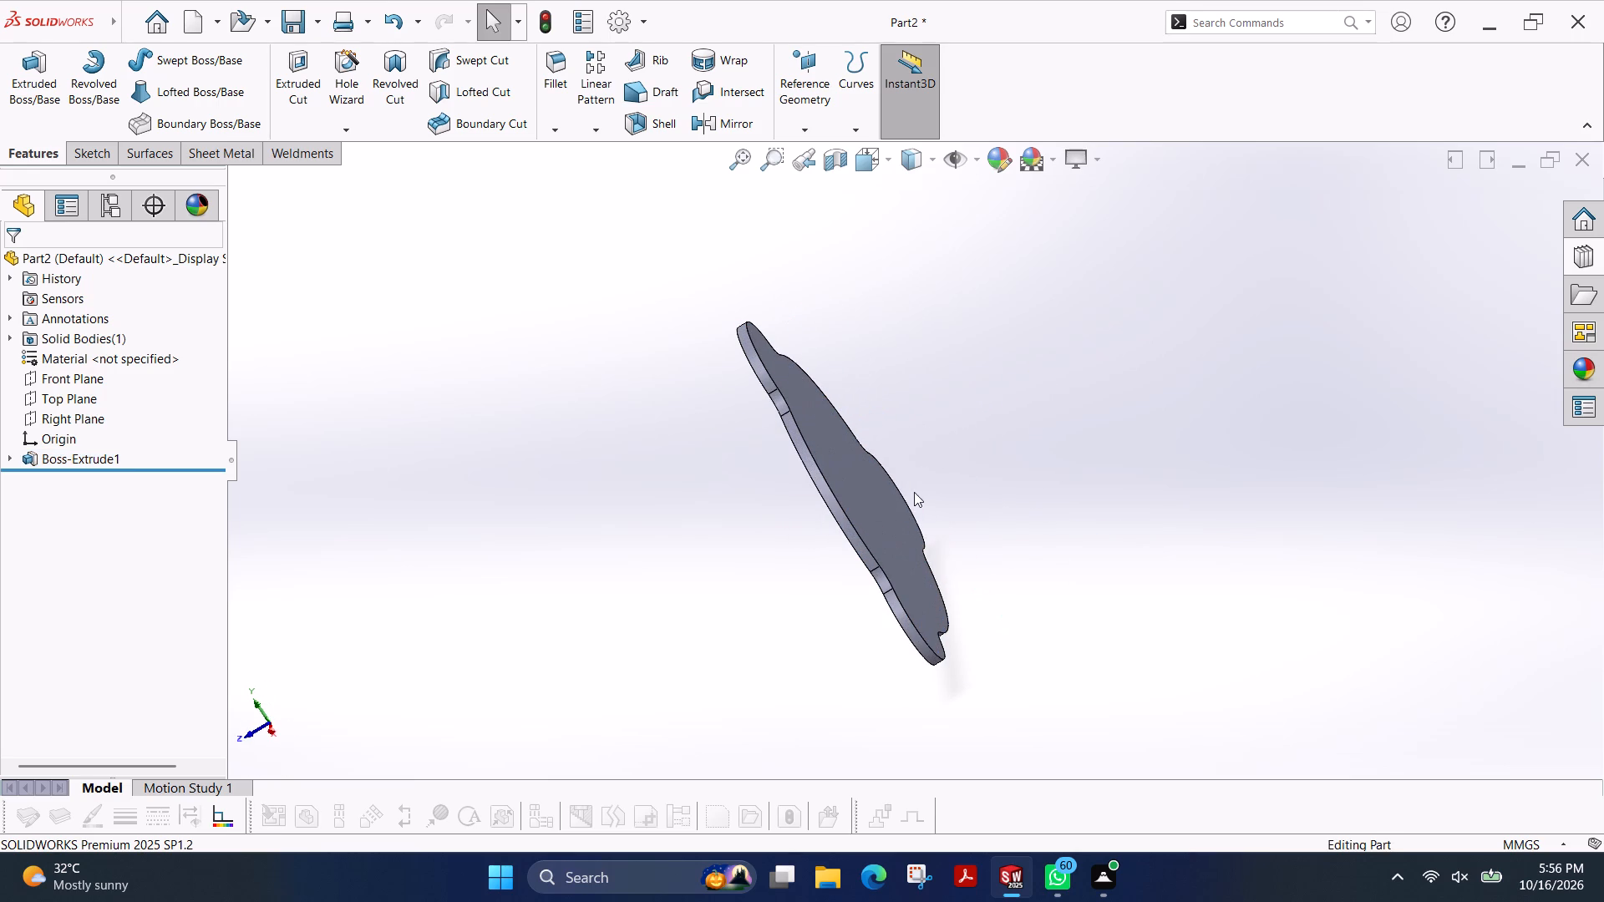
pyautogui.click(880, 505)
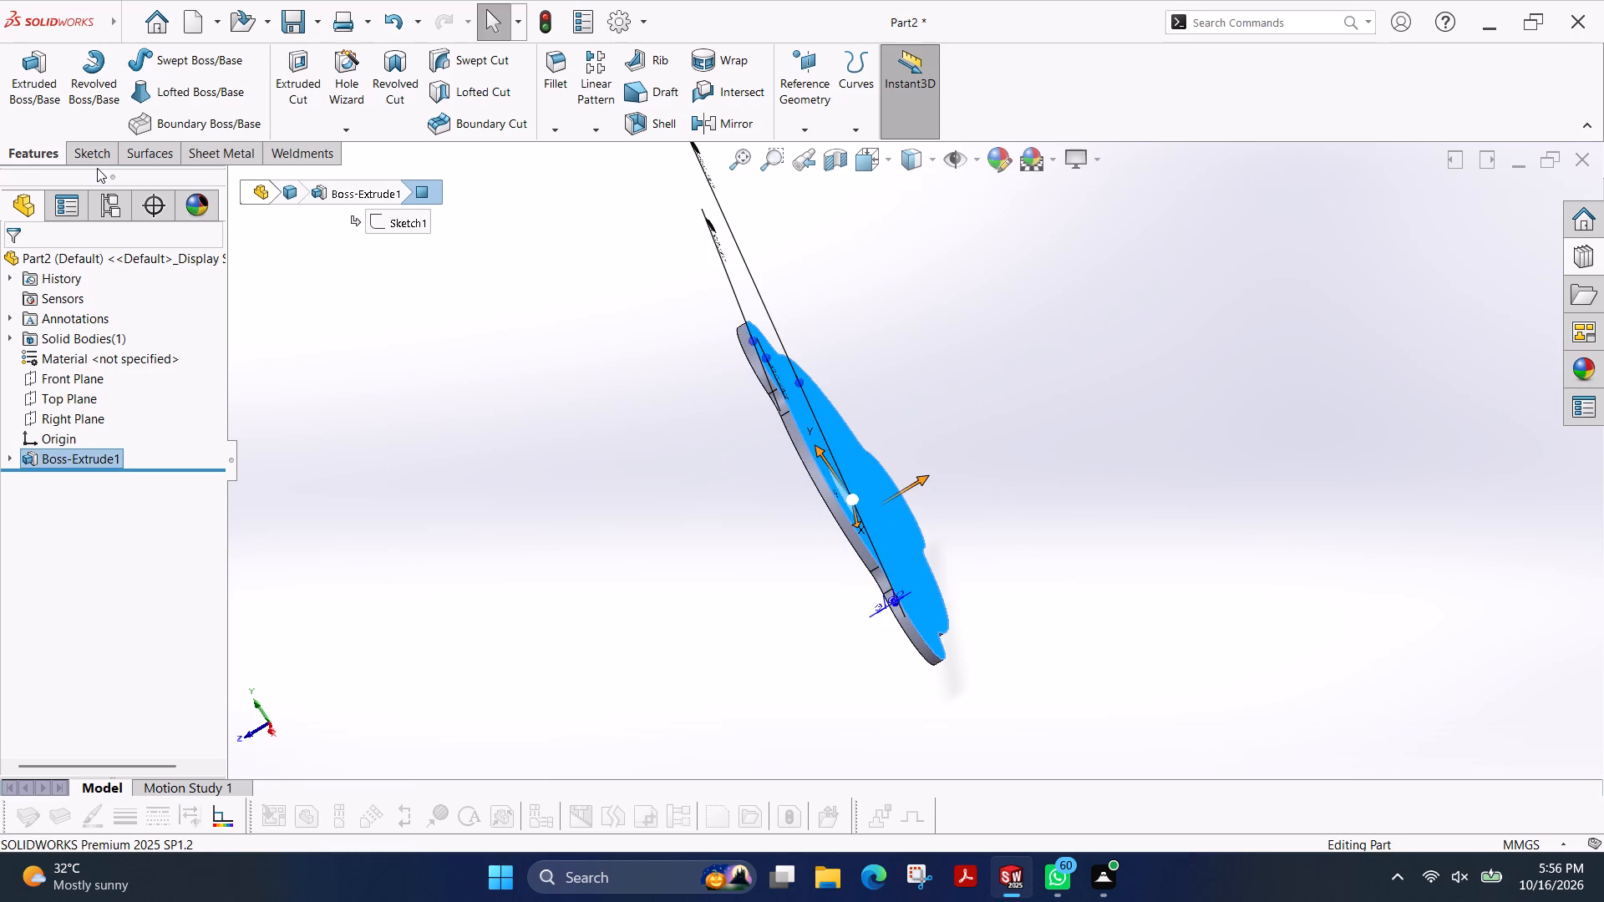
pyautogui.click(97, 164)
pyautogui.click(13, 77)
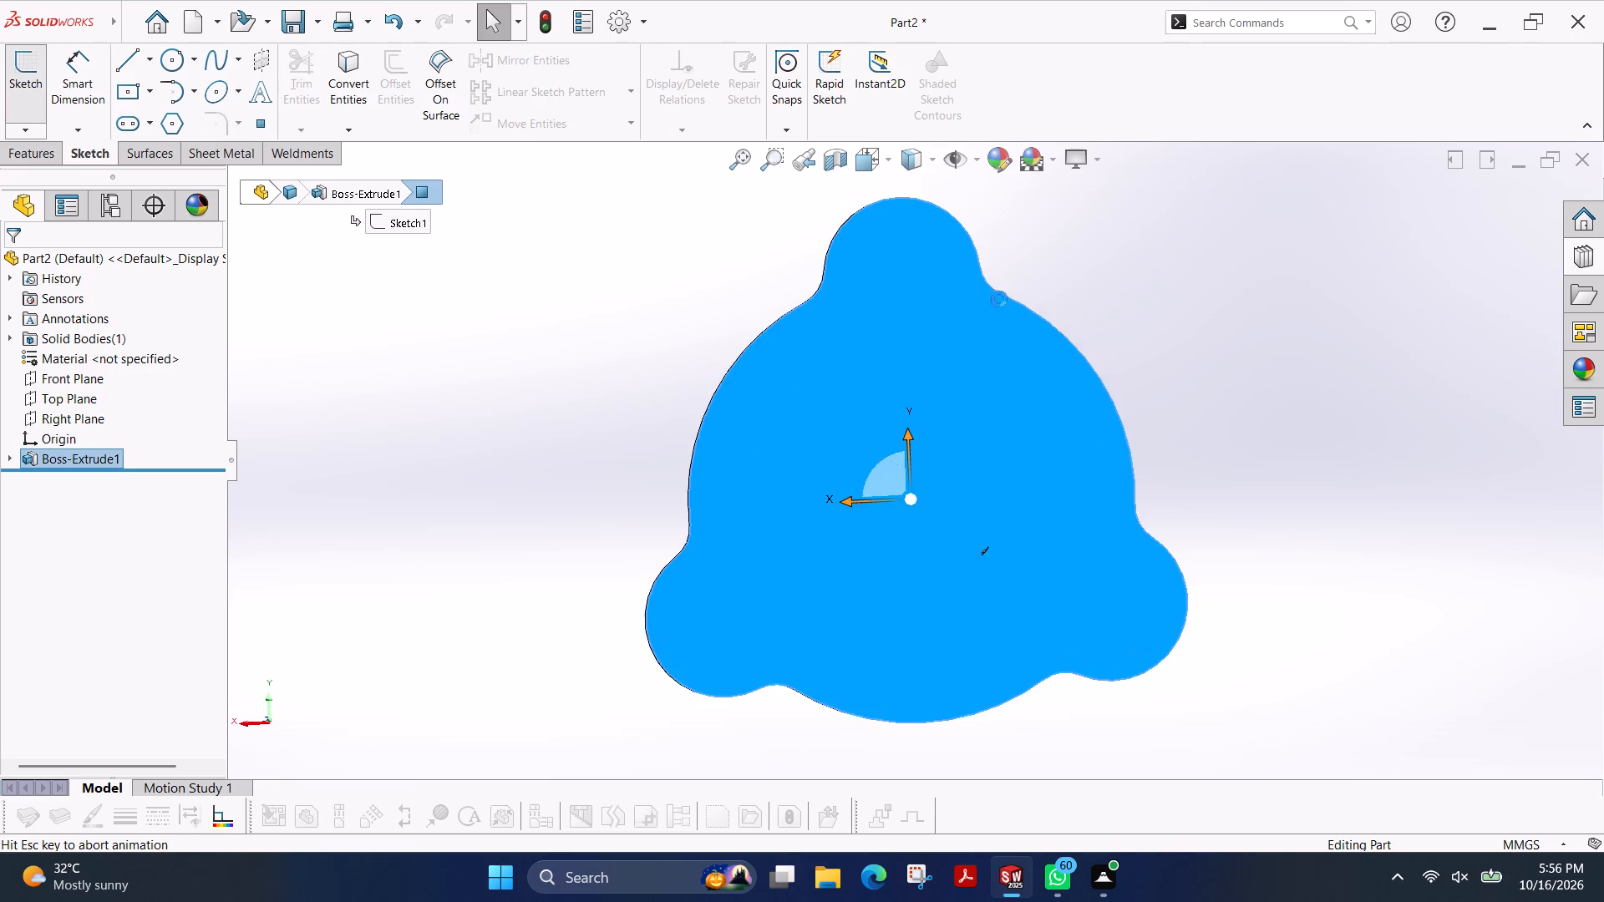
pyautogui.press('Escape')
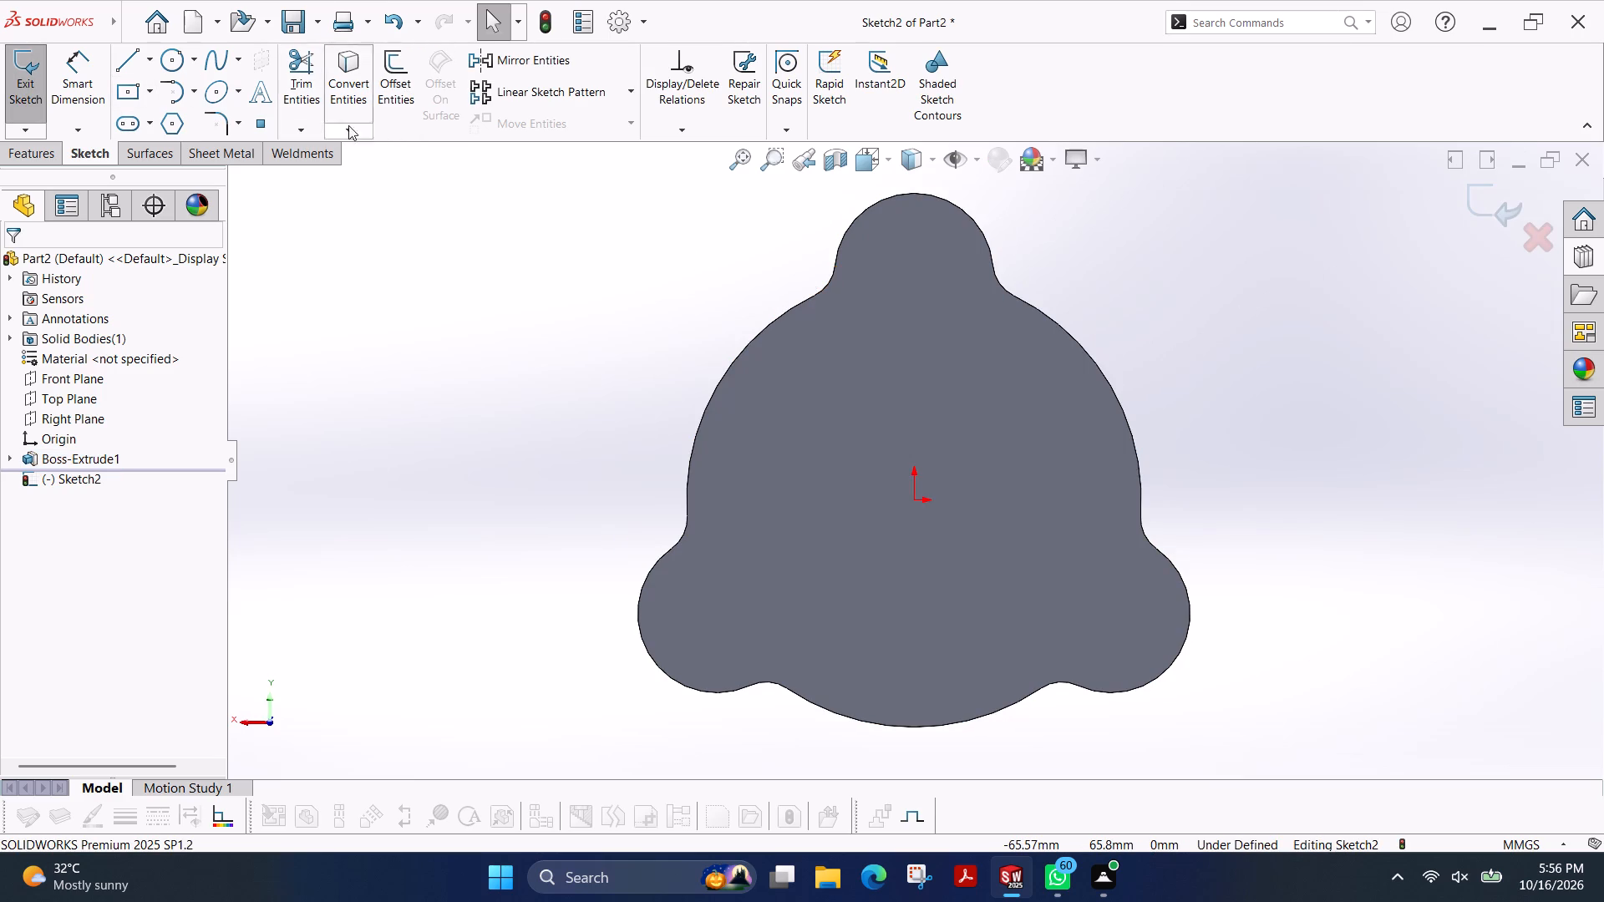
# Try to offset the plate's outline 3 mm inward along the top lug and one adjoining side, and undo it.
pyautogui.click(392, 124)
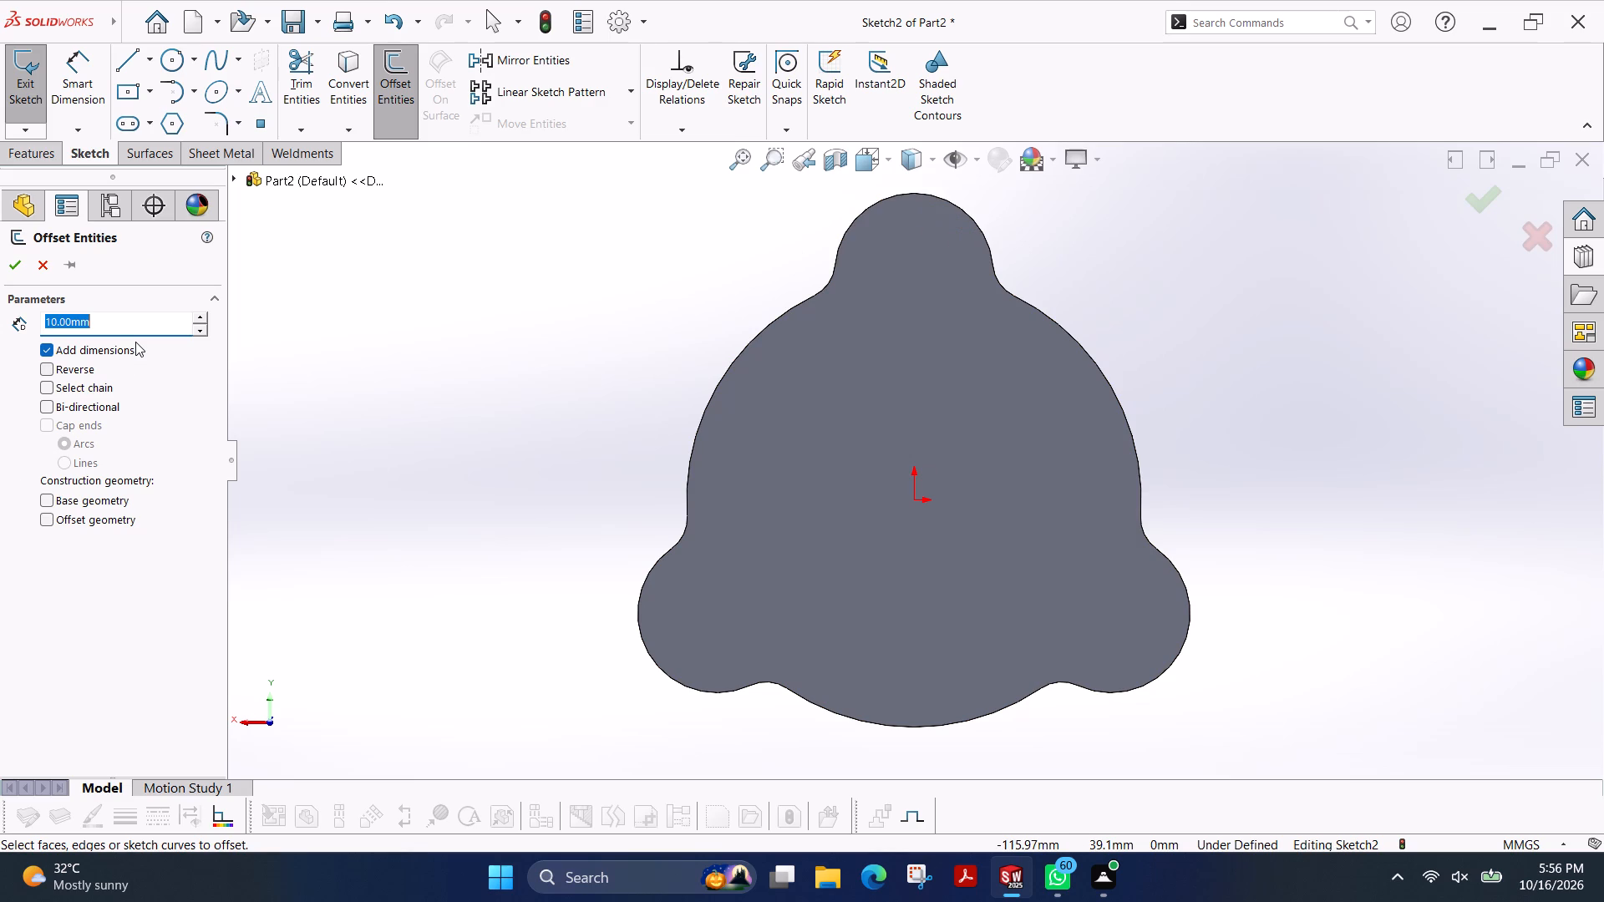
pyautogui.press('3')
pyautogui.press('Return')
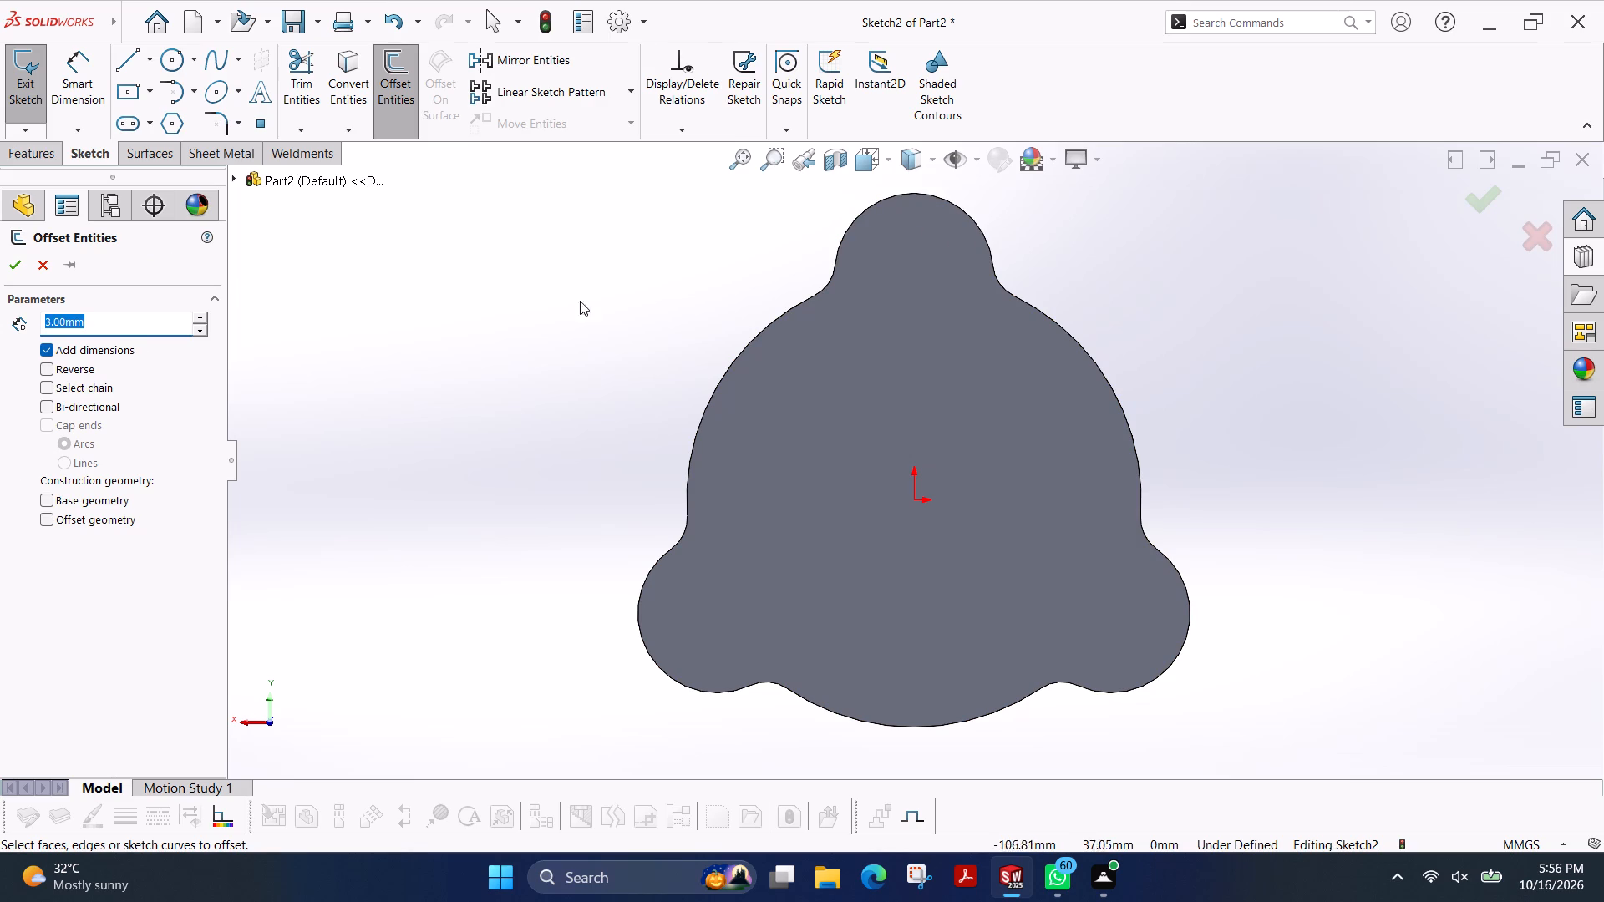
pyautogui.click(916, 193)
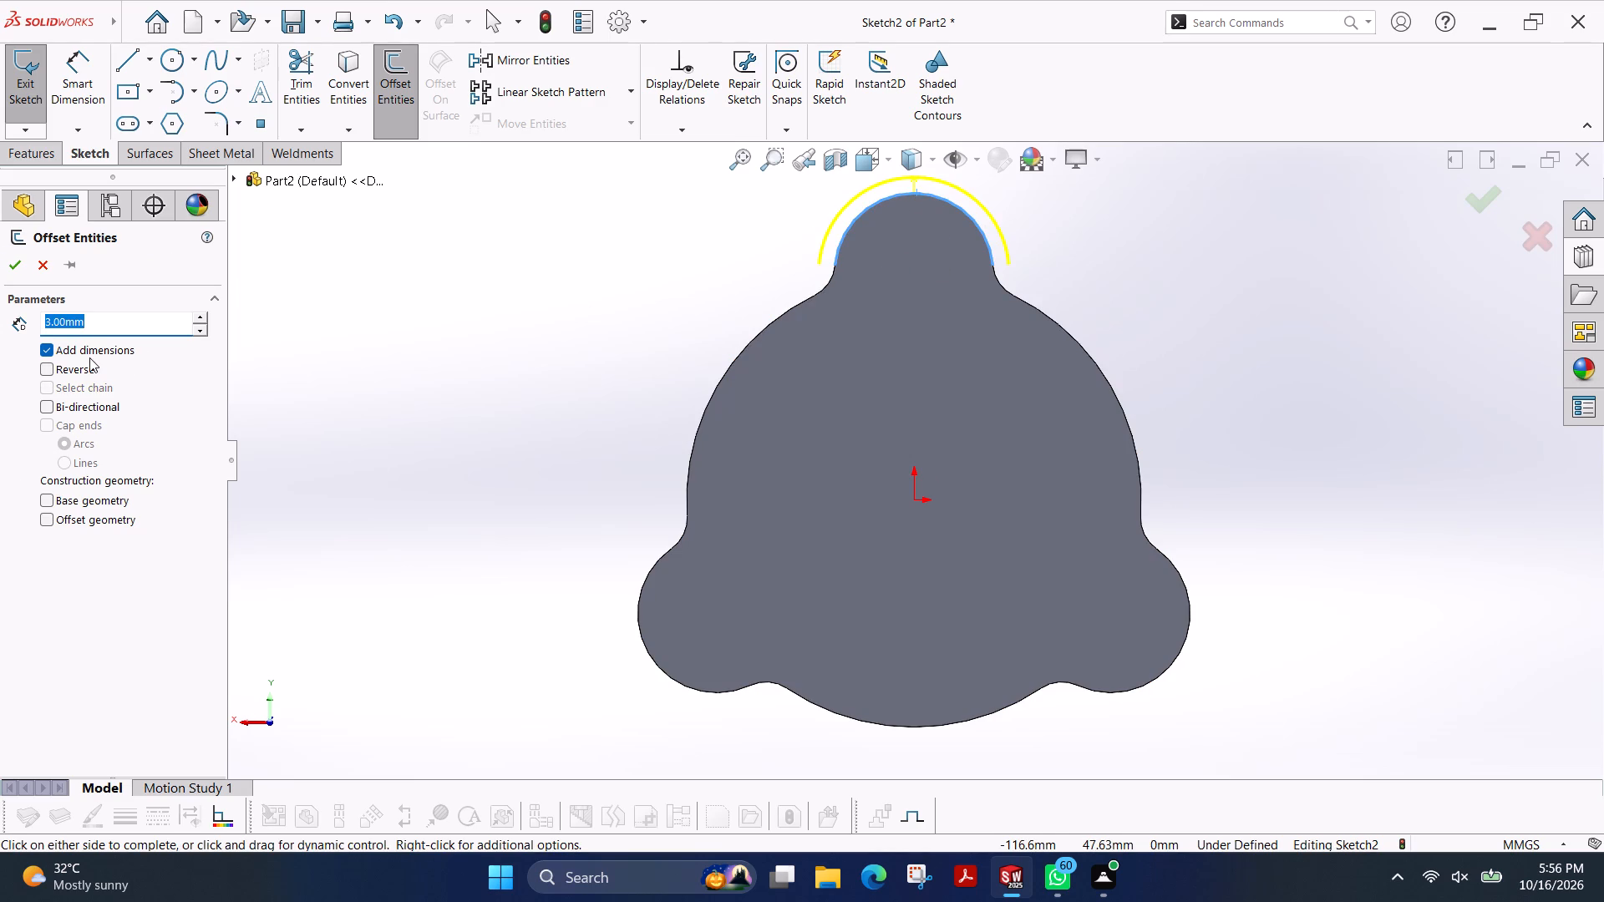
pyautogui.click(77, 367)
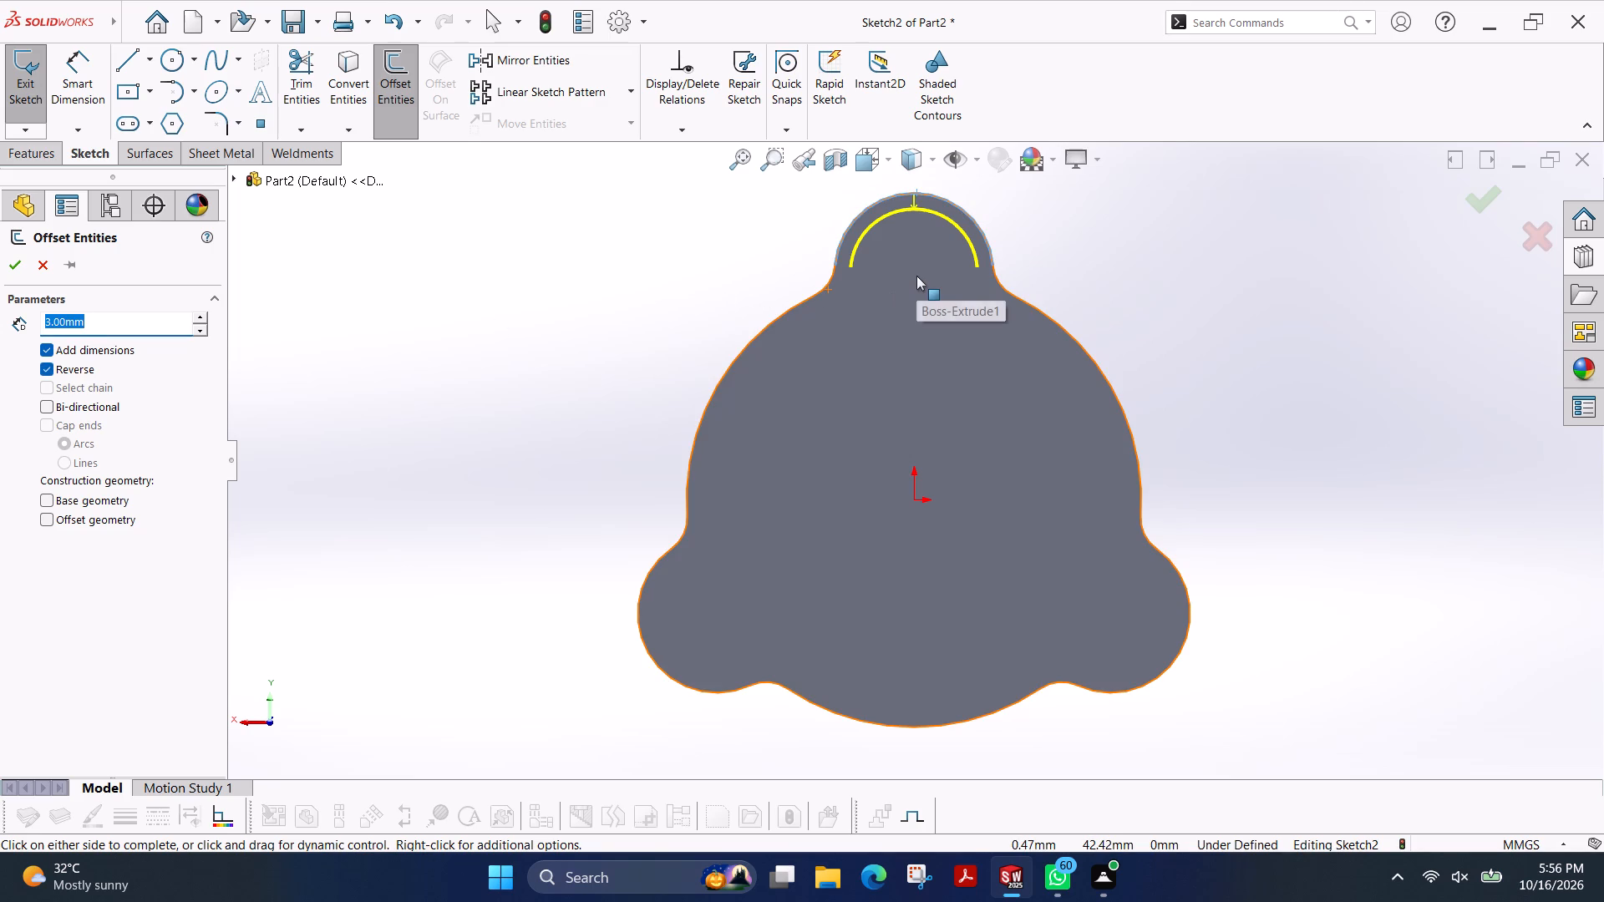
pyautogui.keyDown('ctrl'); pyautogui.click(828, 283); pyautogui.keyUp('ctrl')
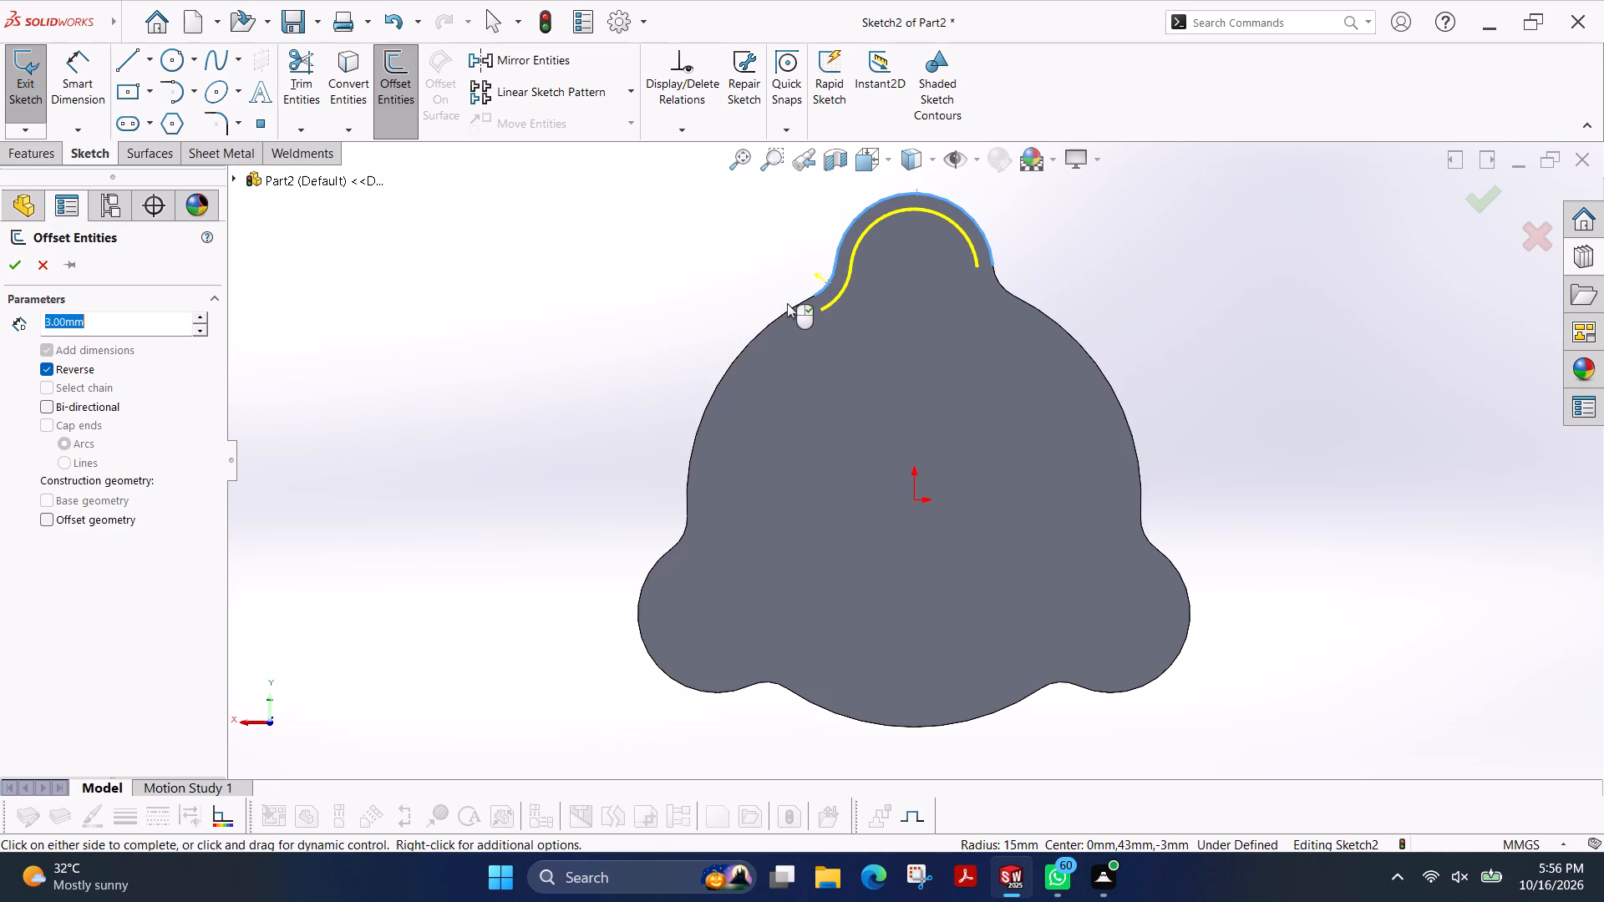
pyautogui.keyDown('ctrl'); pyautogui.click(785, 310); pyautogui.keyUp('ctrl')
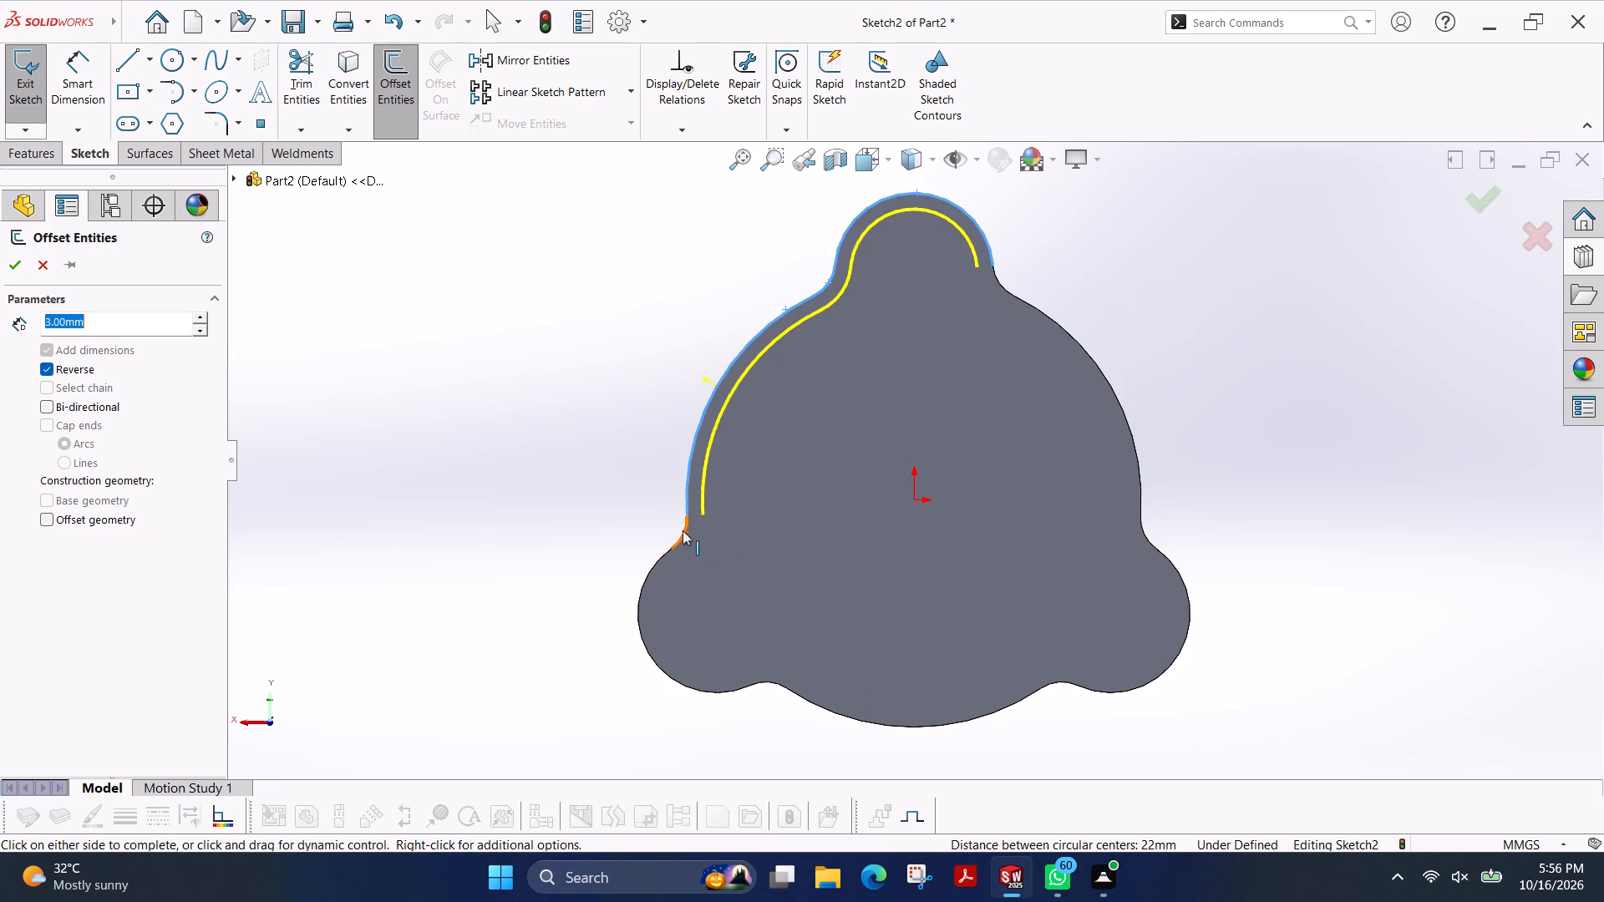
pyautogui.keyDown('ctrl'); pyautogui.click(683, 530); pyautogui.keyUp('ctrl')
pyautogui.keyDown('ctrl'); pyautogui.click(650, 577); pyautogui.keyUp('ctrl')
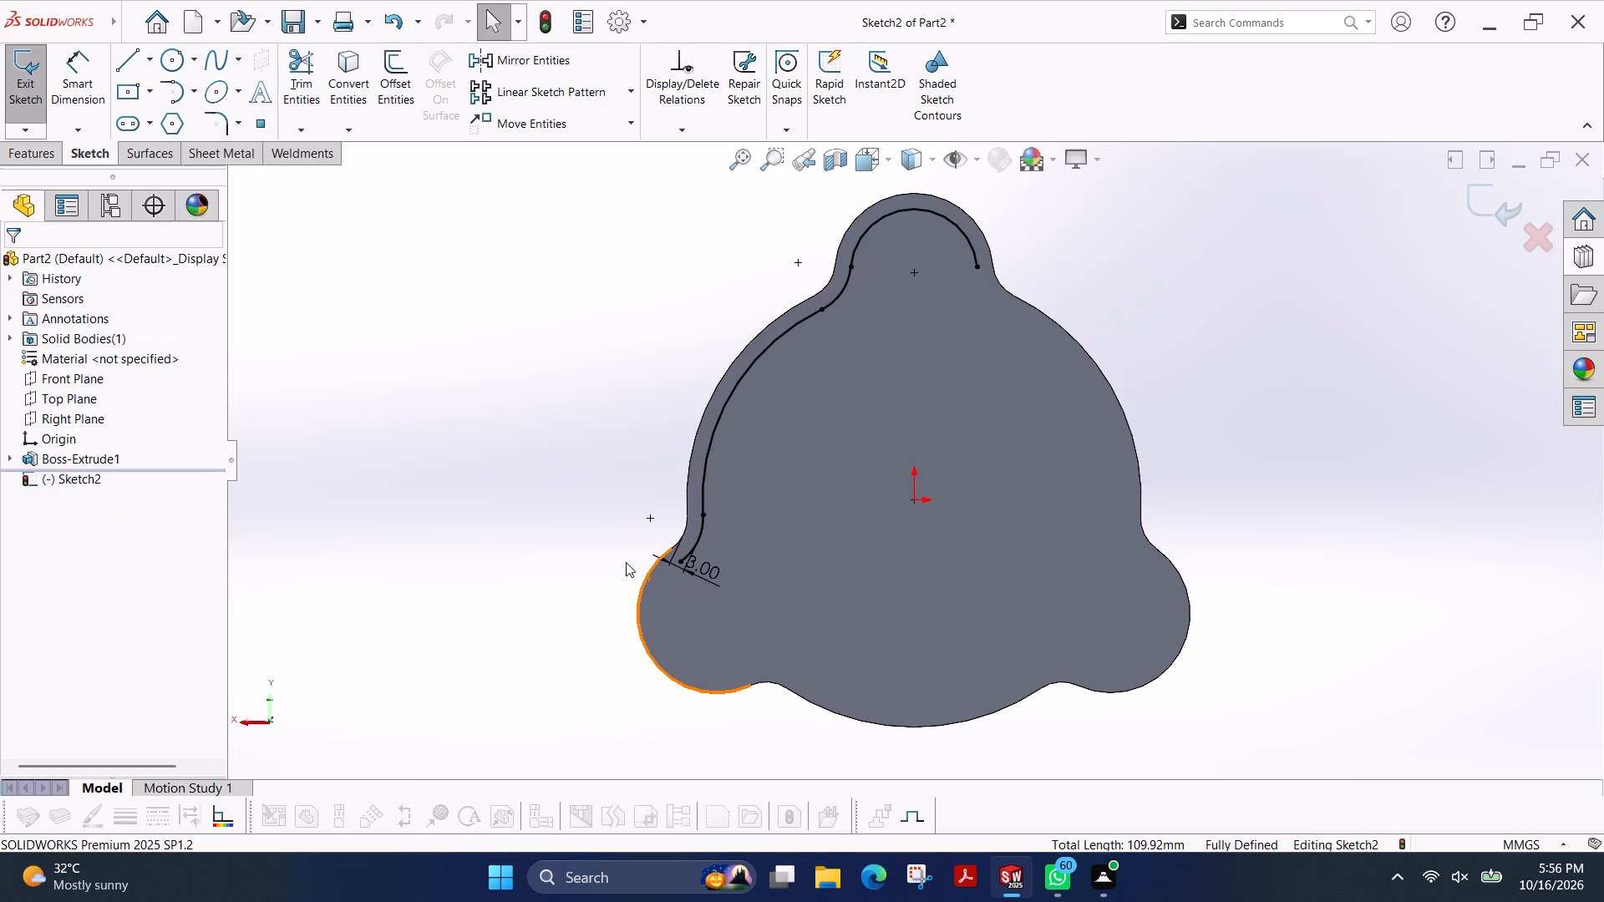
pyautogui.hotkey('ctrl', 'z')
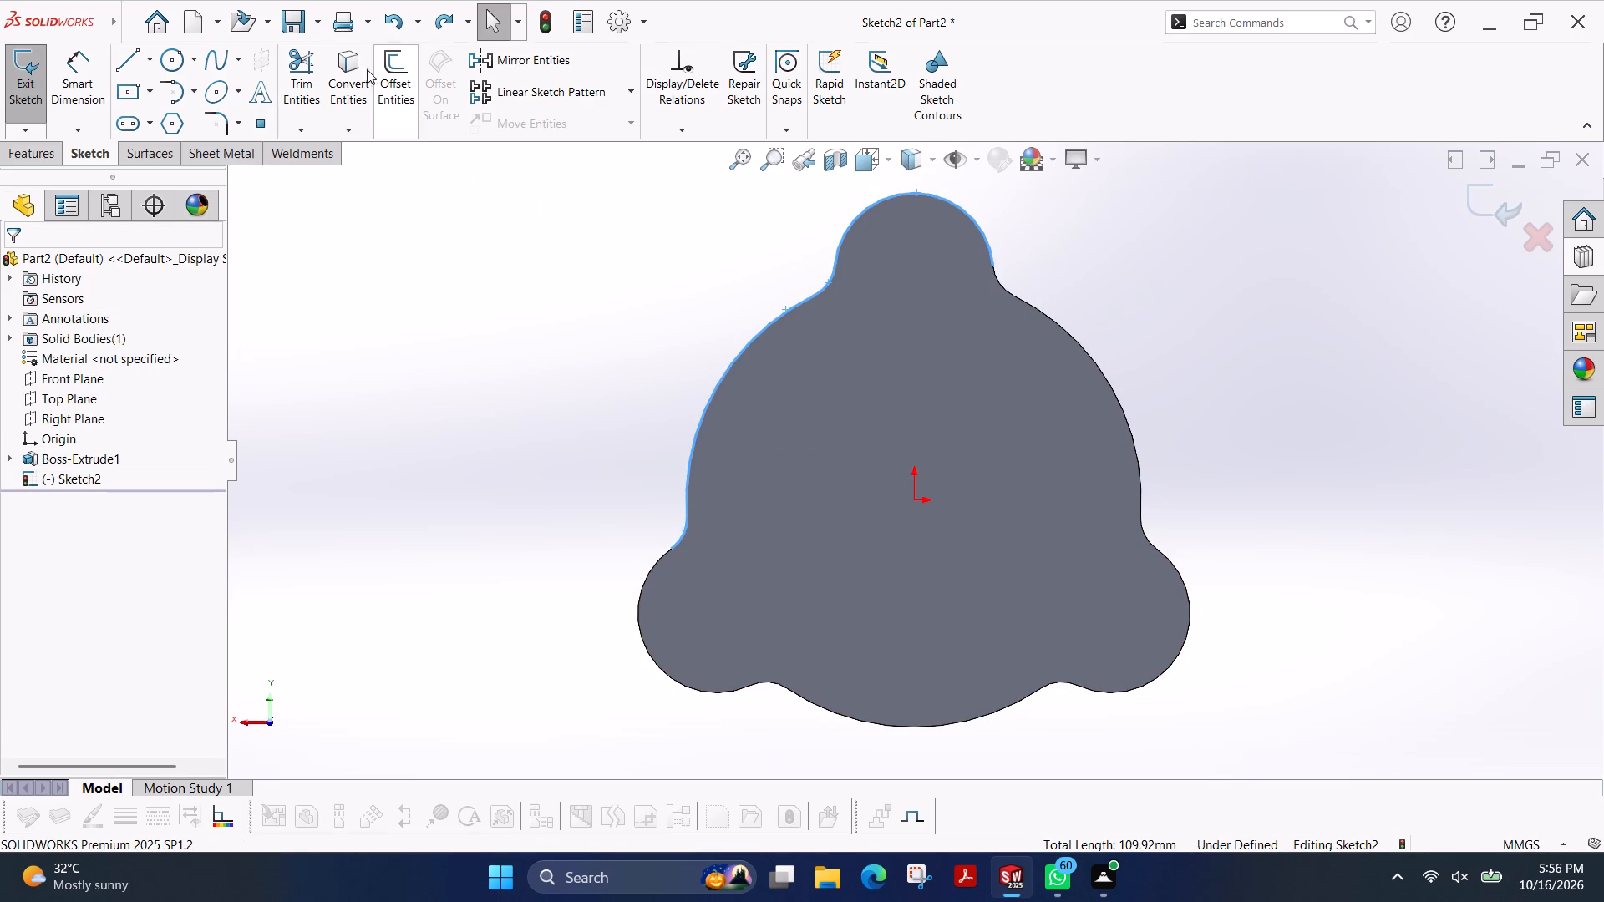
# Offset the plate's complete three-lug outer outline 3 mm inward as a closed loop.
pyautogui.click(398, 81)
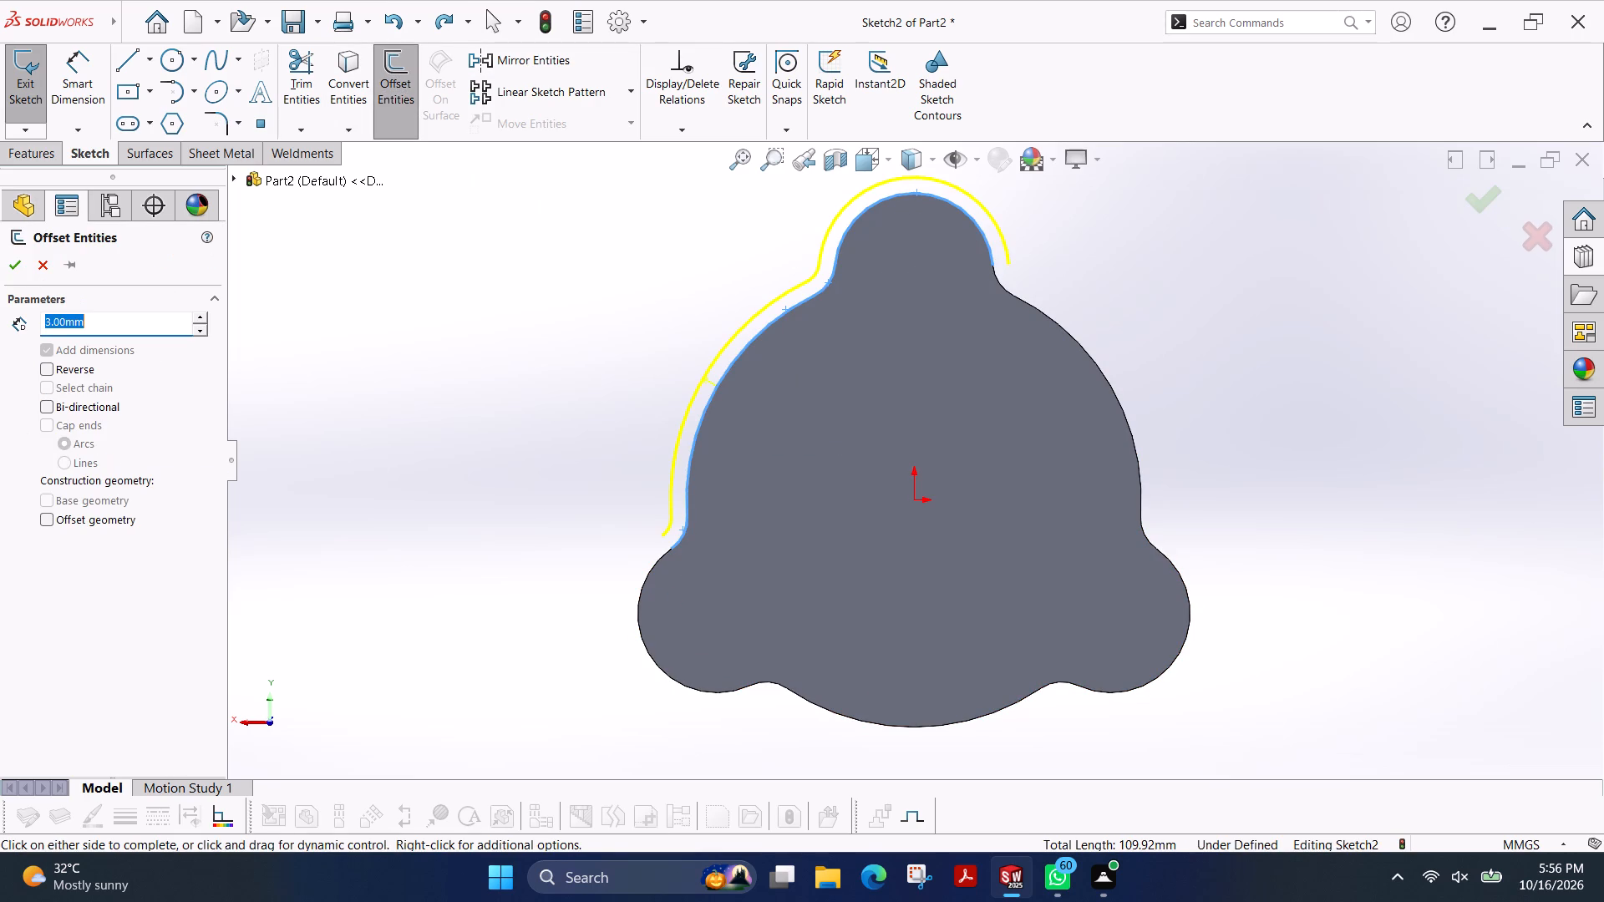
pyautogui.click(71, 366)
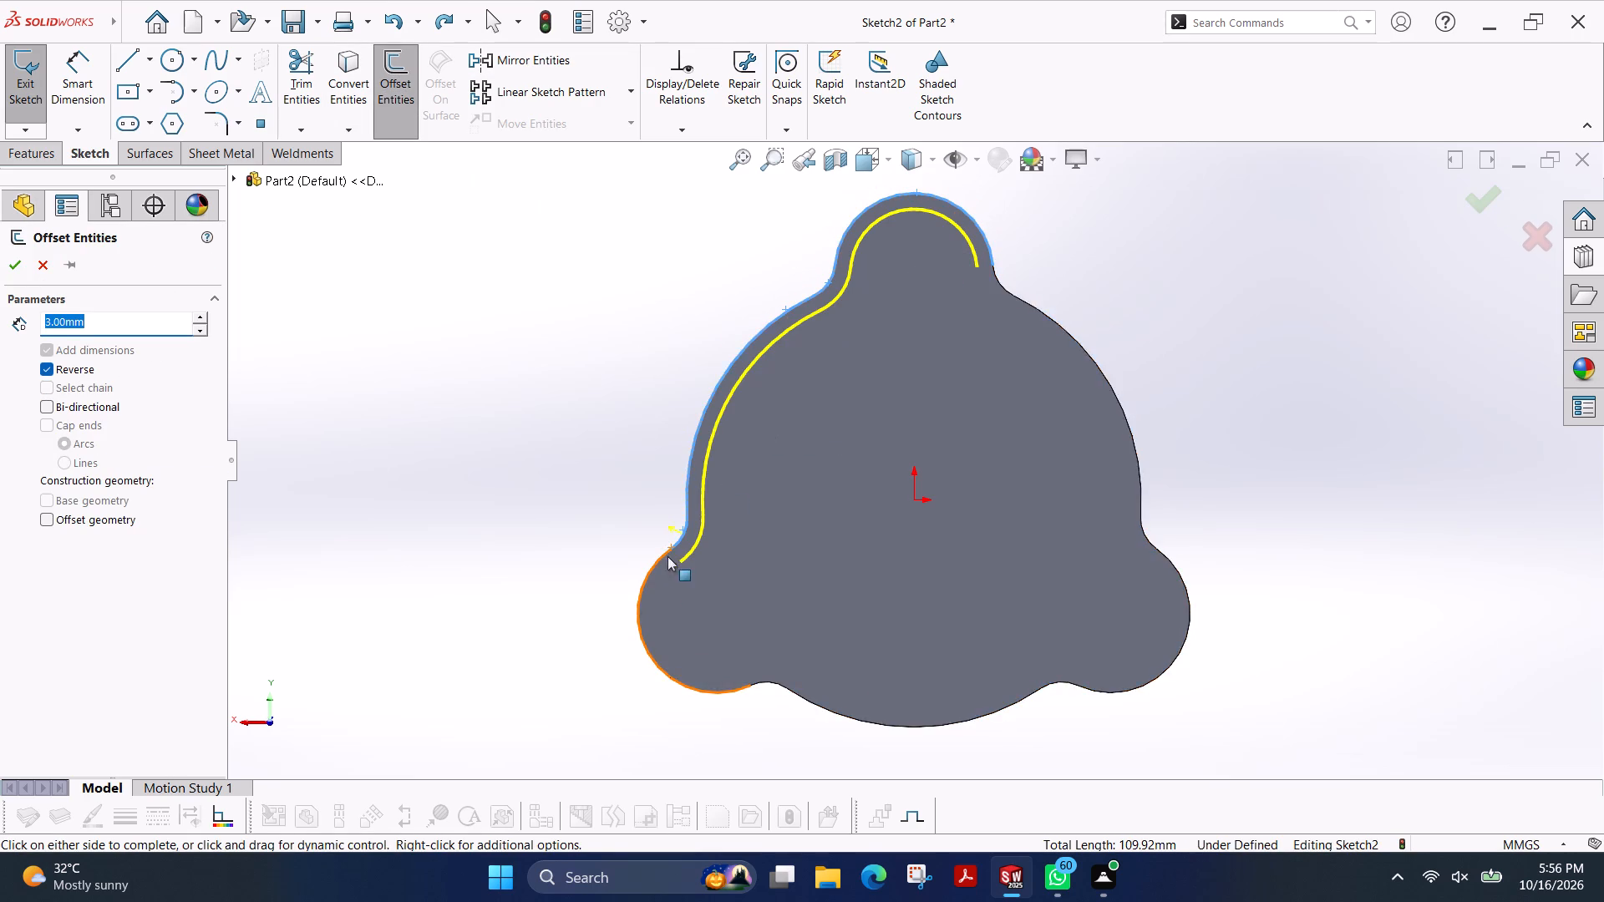
pyautogui.keyDown('ctrl'); pyautogui.click(645, 579); pyautogui.keyUp('ctrl')
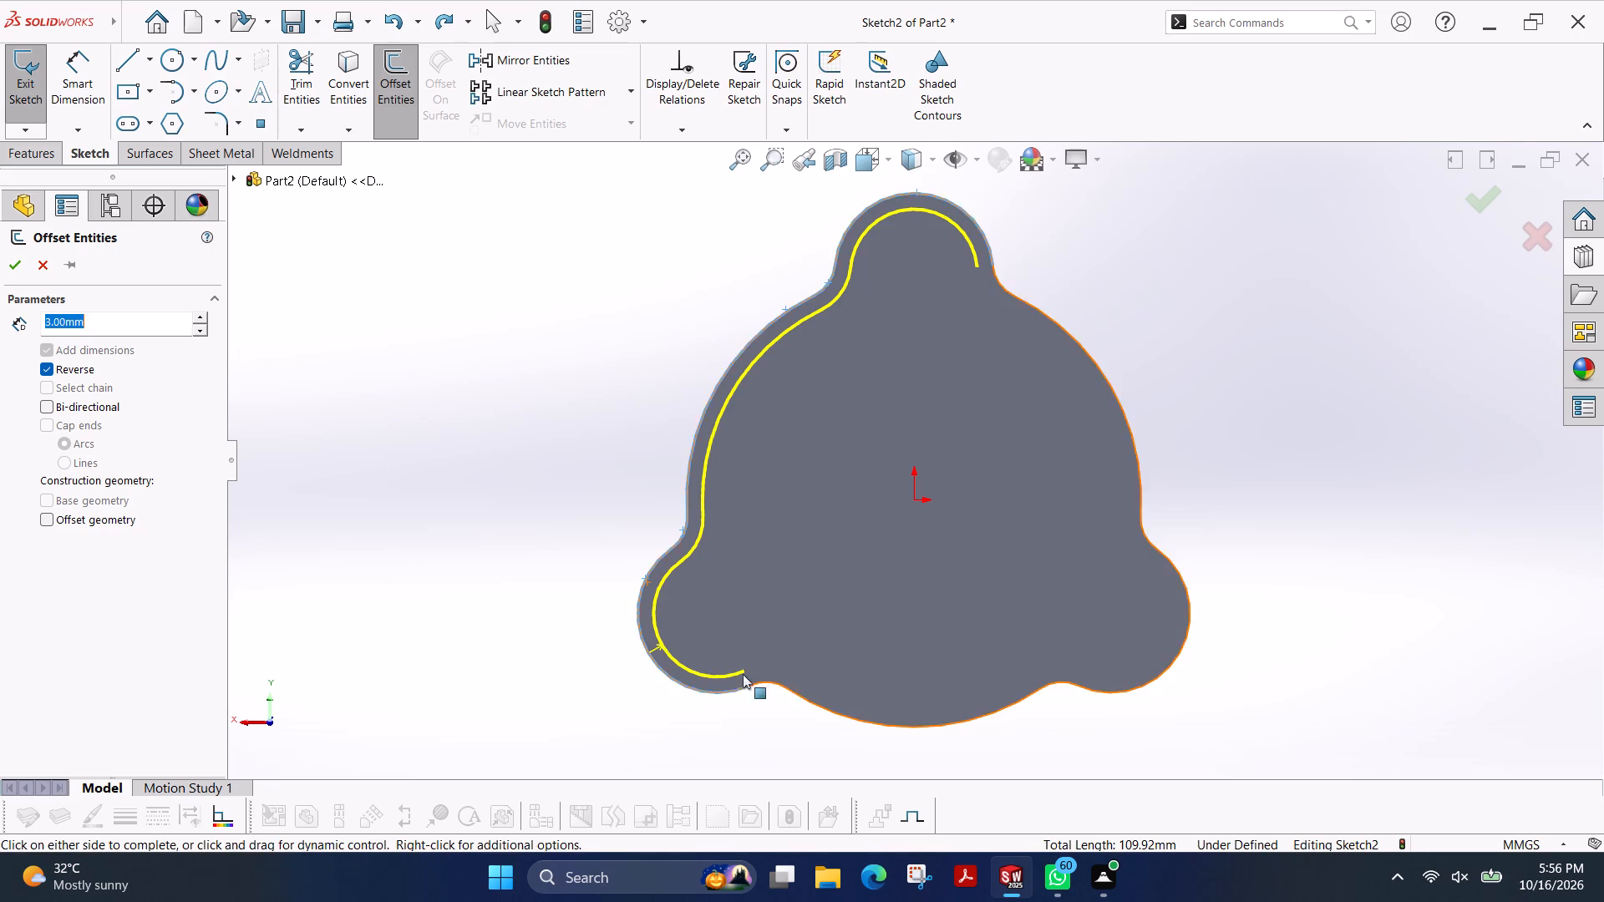
pyautogui.keyDown('ctrl'); pyautogui.click(763, 684); pyautogui.keyUp('ctrl')
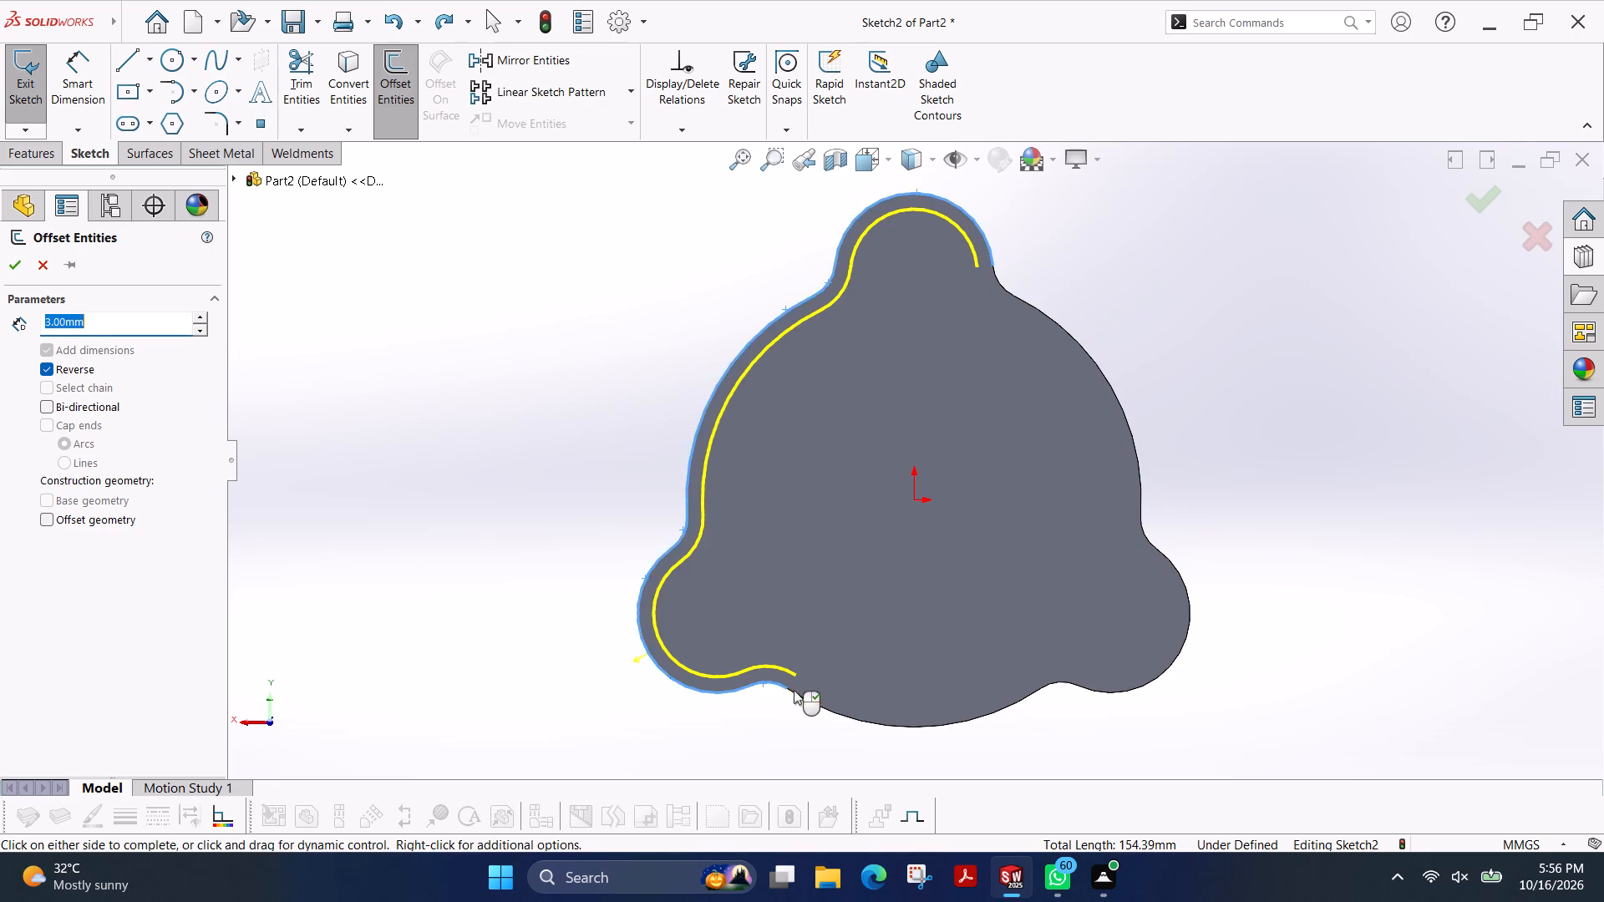
pyautogui.keyDown('ctrl'); pyautogui.click(820, 707); pyautogui.keyUp('ctrl')
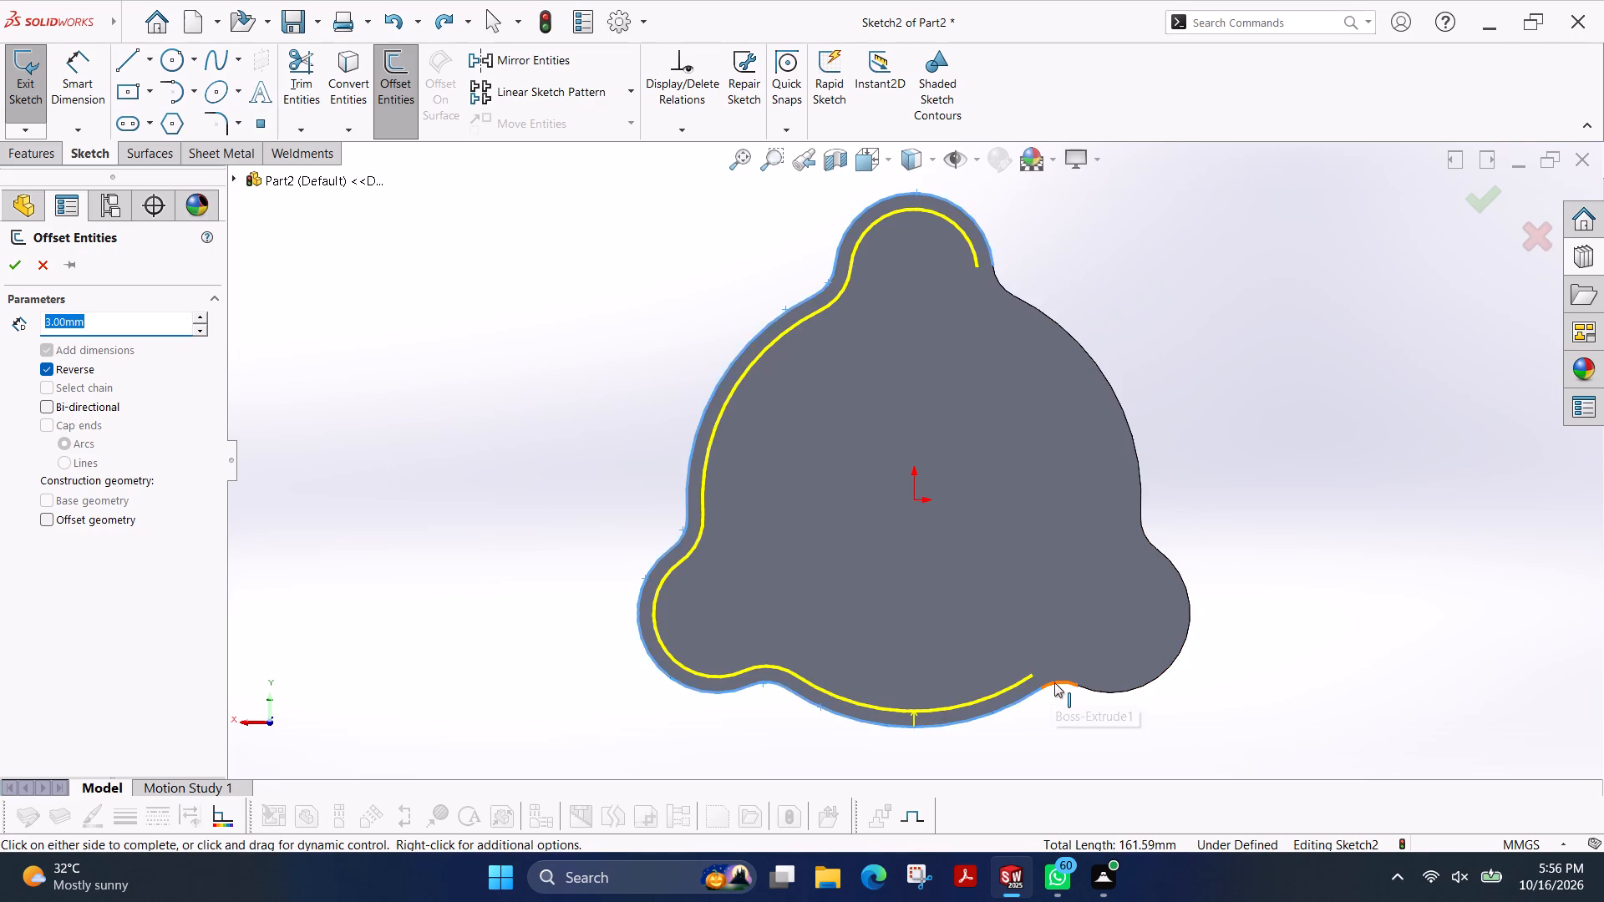
pyautogui.keyDown('ctrl'); pyautogui.click(1057, 685); pyautogui.keyUp('ctrl')
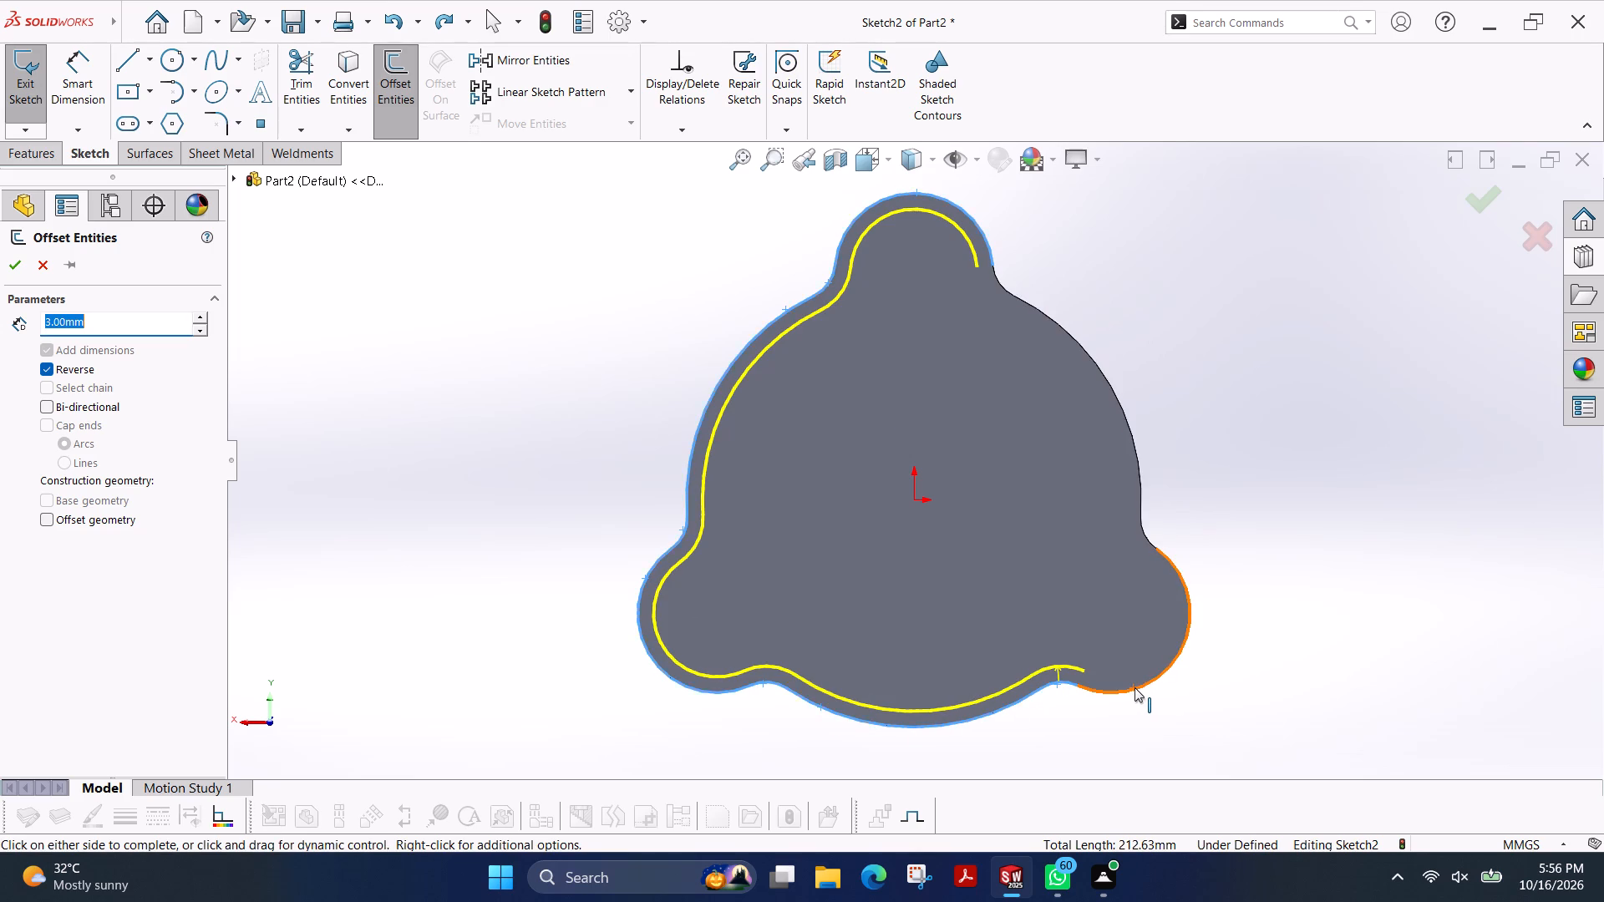
pyautogui.keyDown('ctrl'); pyautogui.click(1134, 687); pyautogui.keyUp('ctrl')
pyautogui.keyDown('ctrl'); pyautogui.click(1148, 541); pyautogui.keyUp('ctrl')
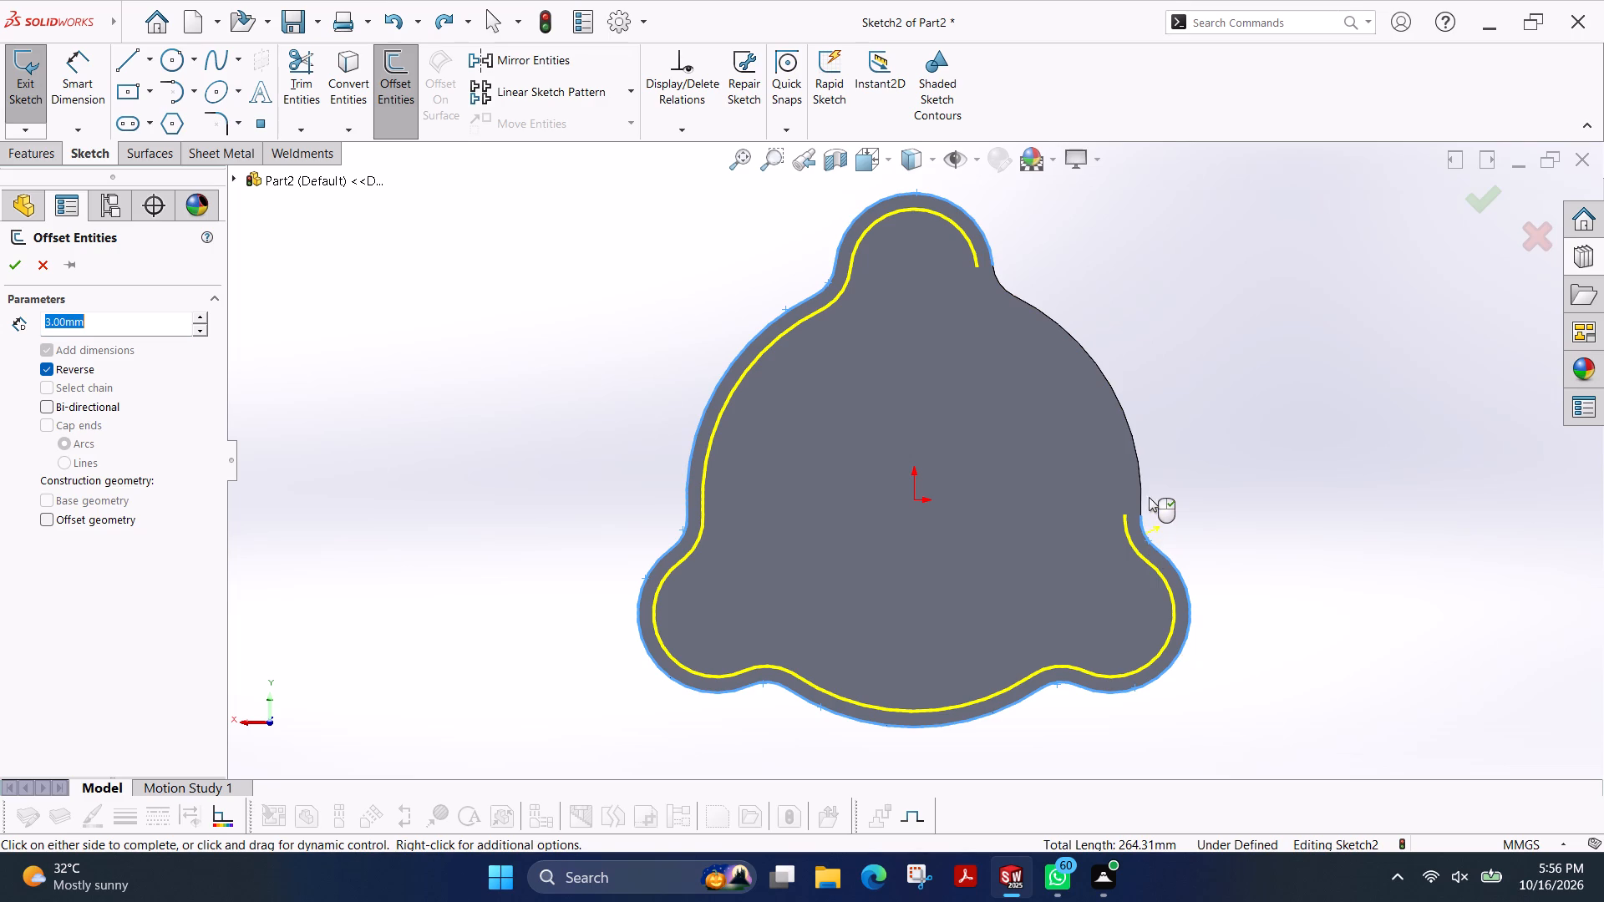
pyautogui.keyDown('ctrl'); pyautogui.click(1140, 492); pyautogui.keyUp('ctrl')
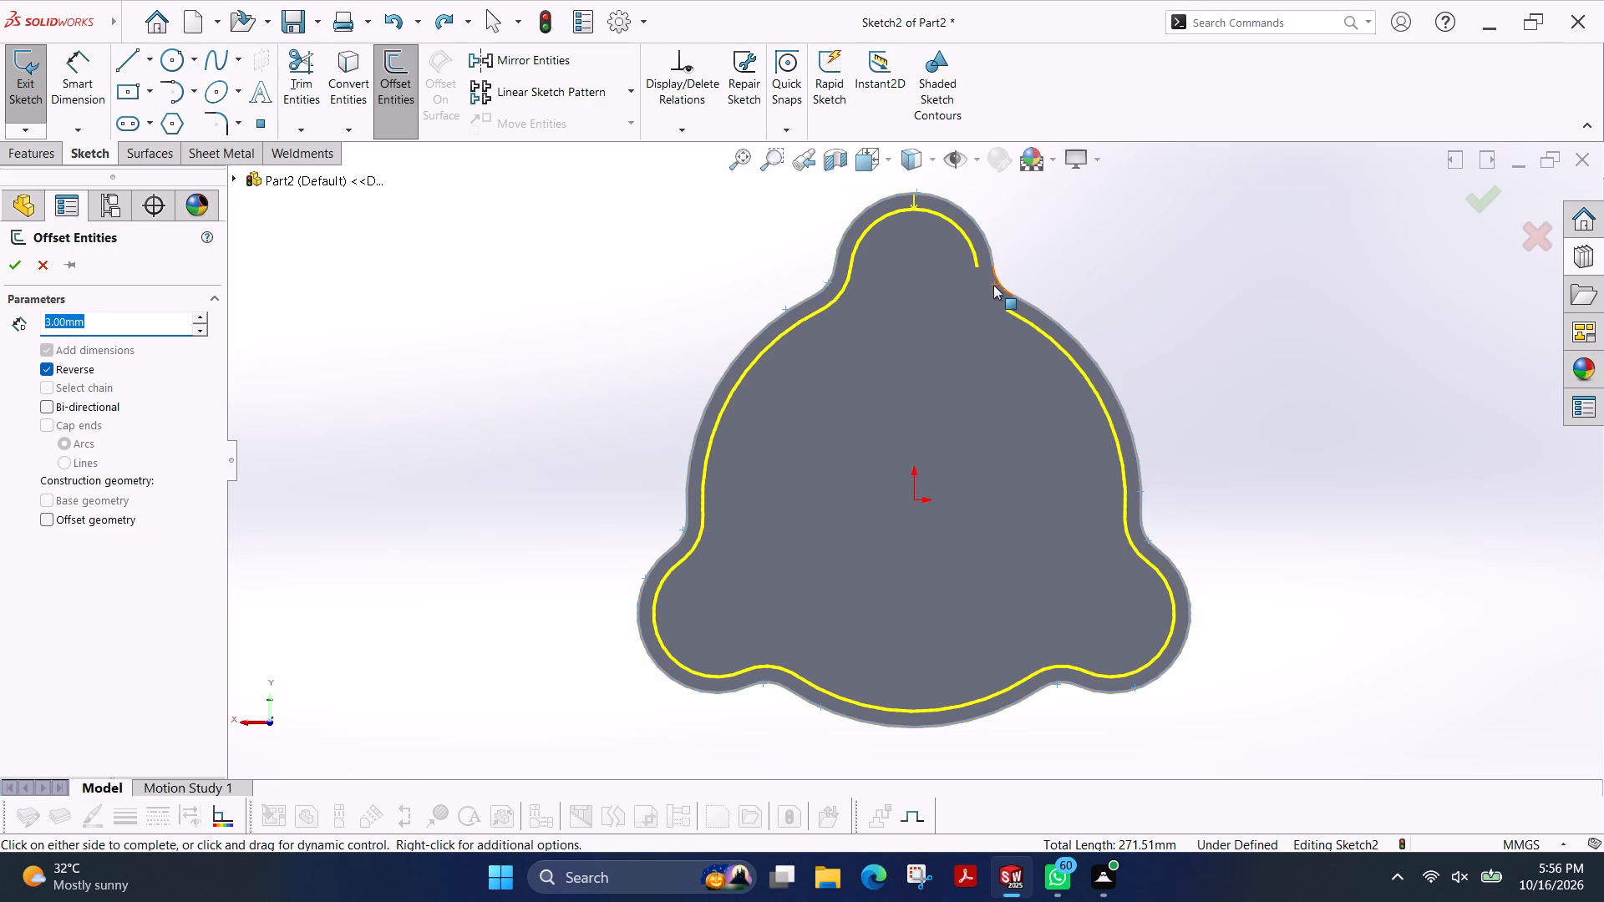
pyautogui.keyDown('ctrl'); pyautogui.click(999, 286); pyautogui.keyUp('ctrl')
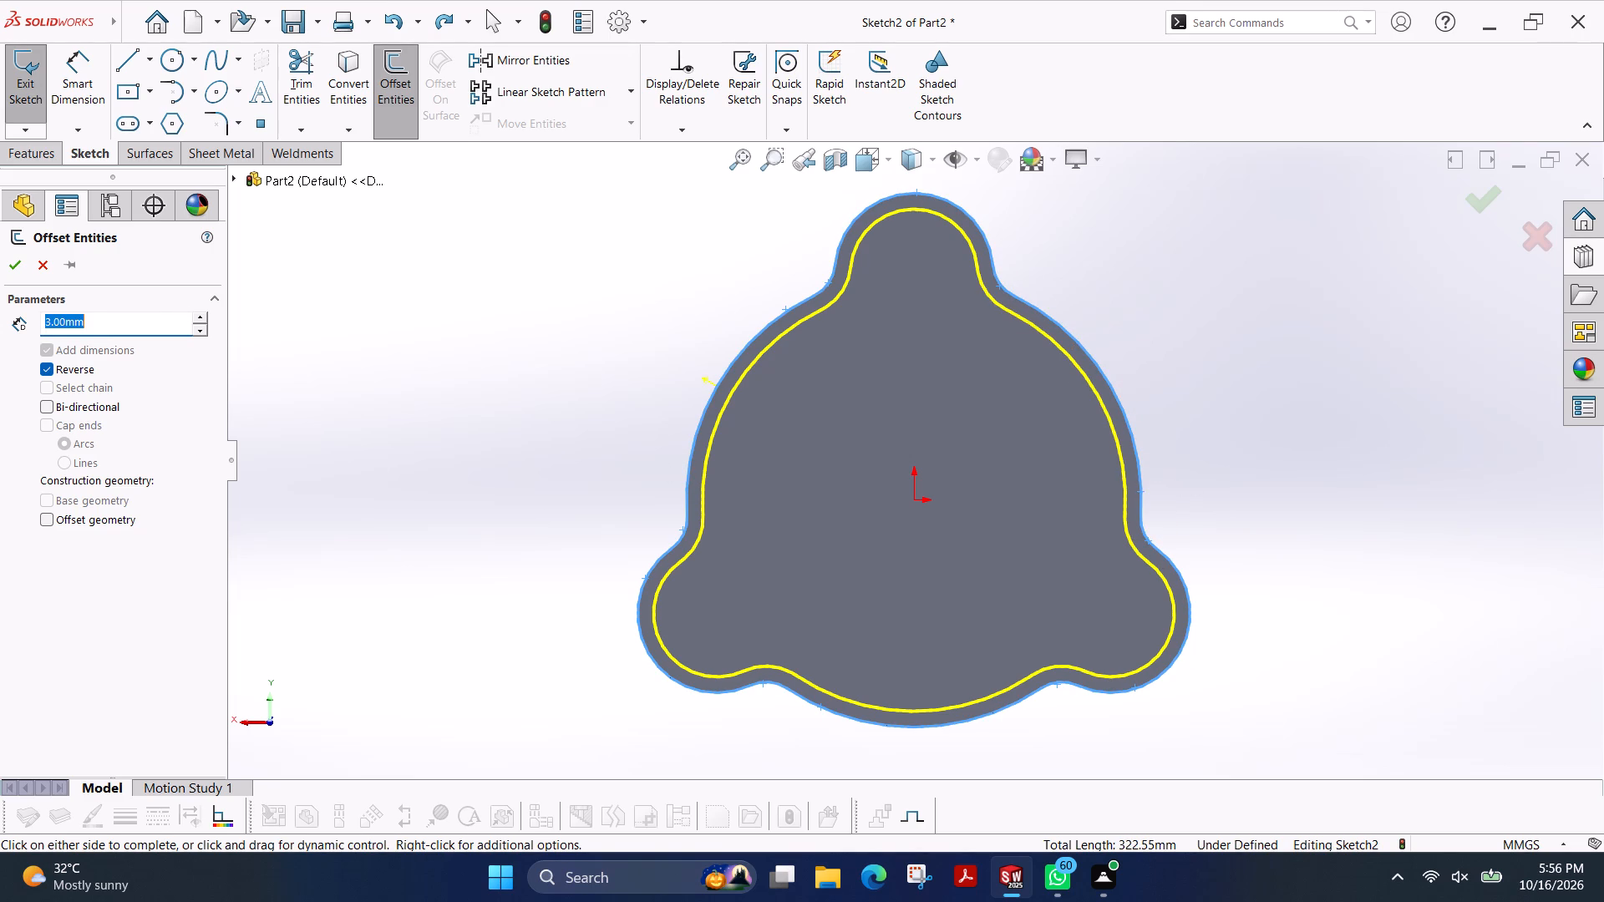
pyautogui.click(10, 273)
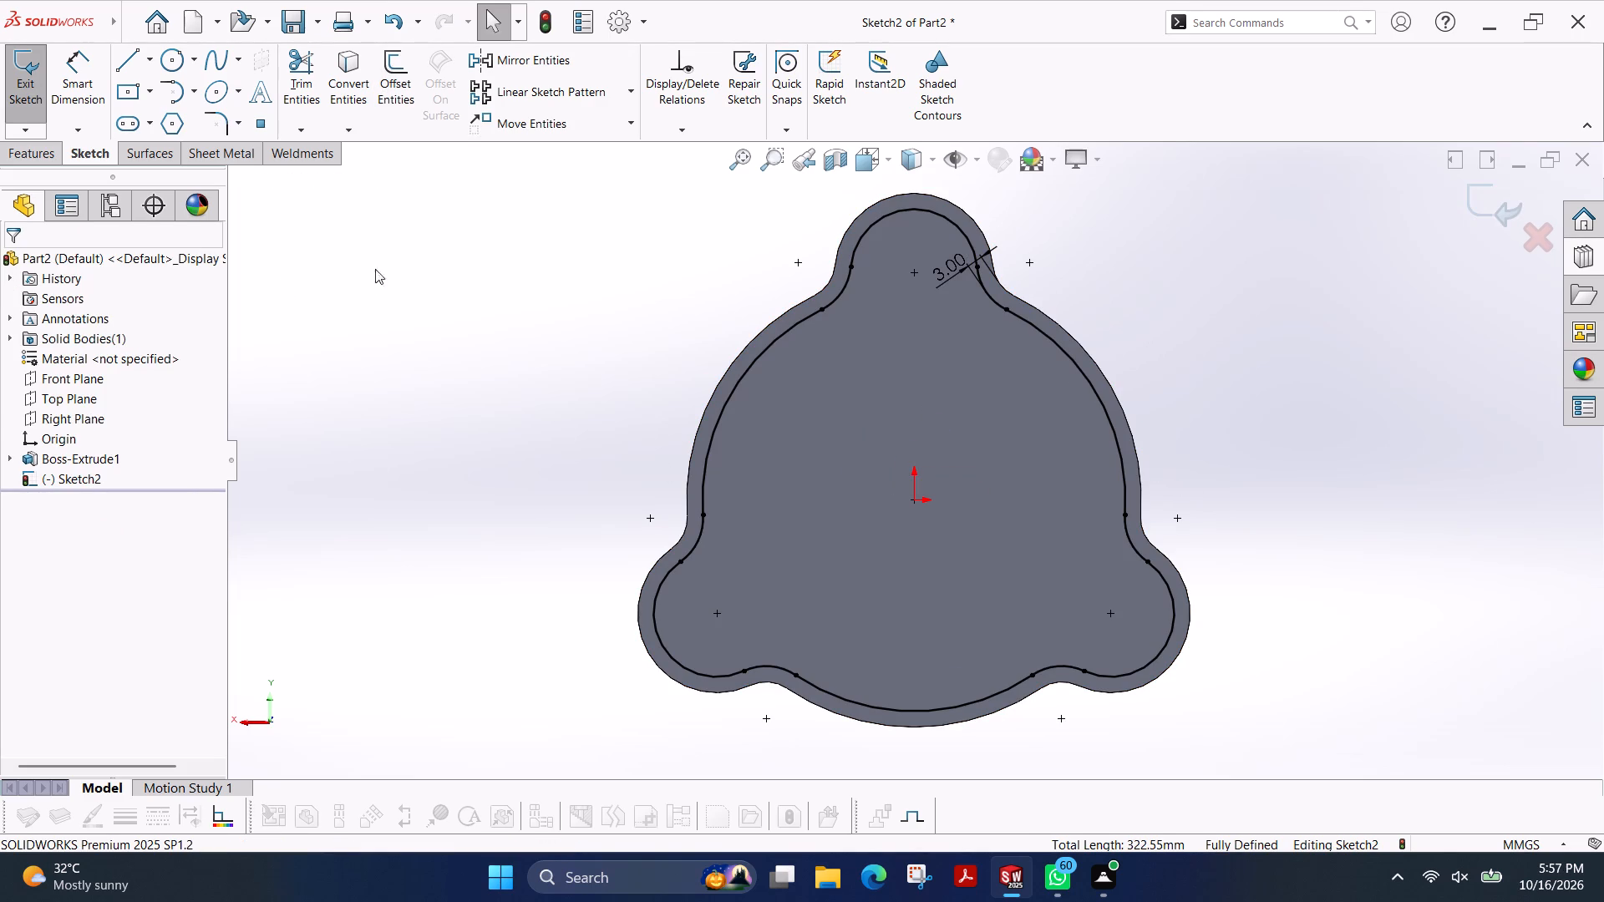
# Extrude the inset three-lug outline as a blind boss 3 mm deep, merged with the base plate.
pyautogui.click(31, 154)
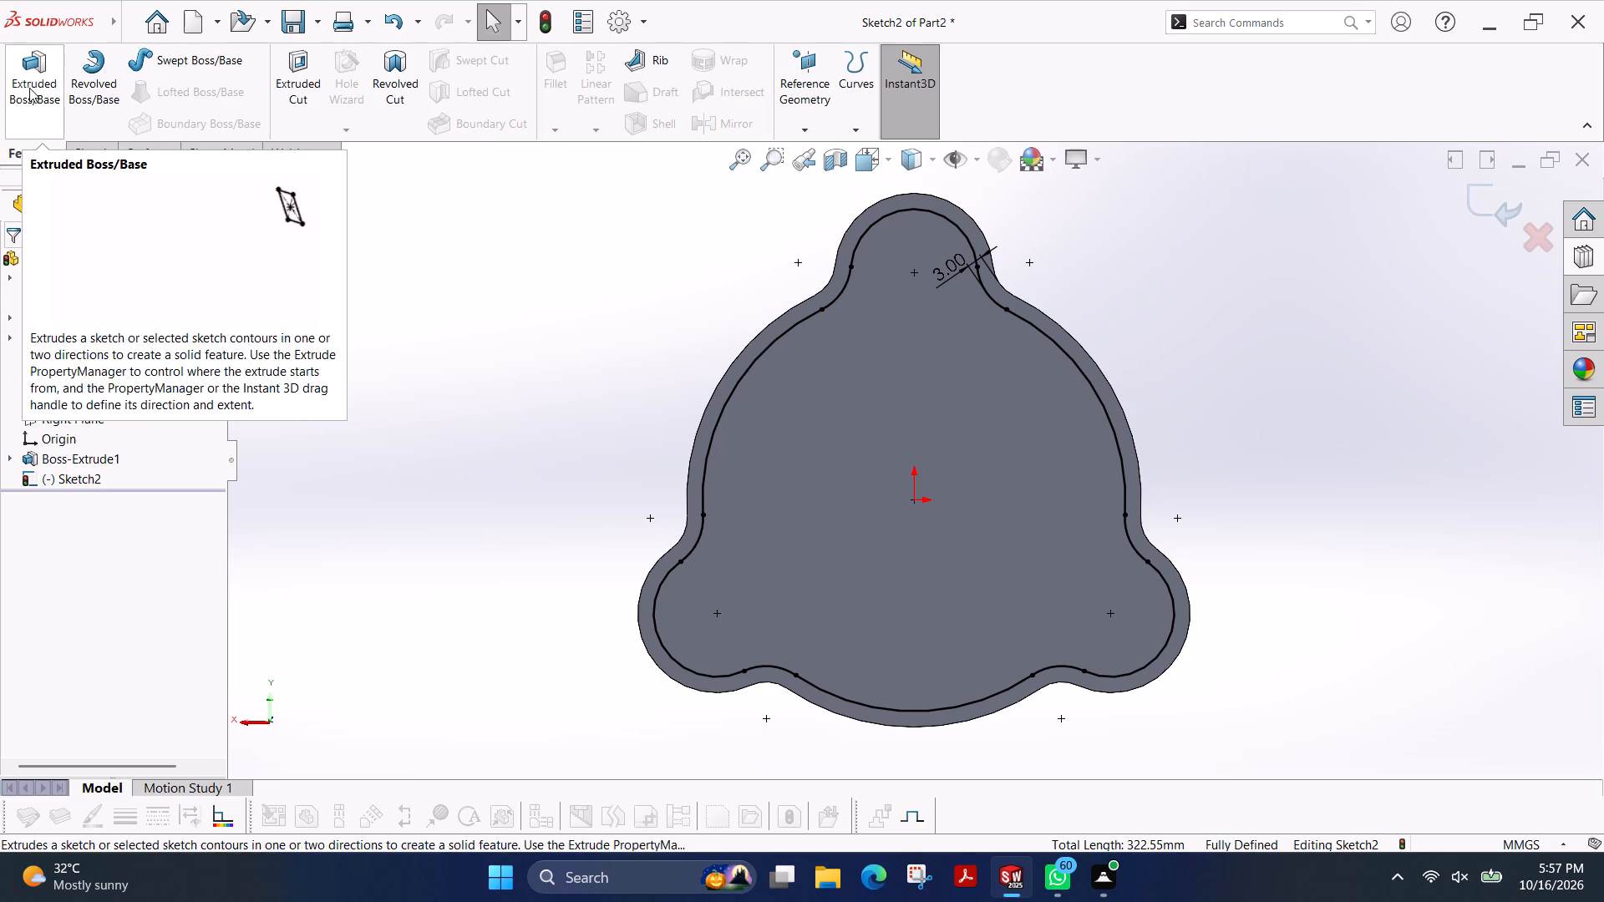
pyautogui.click(29, 88)
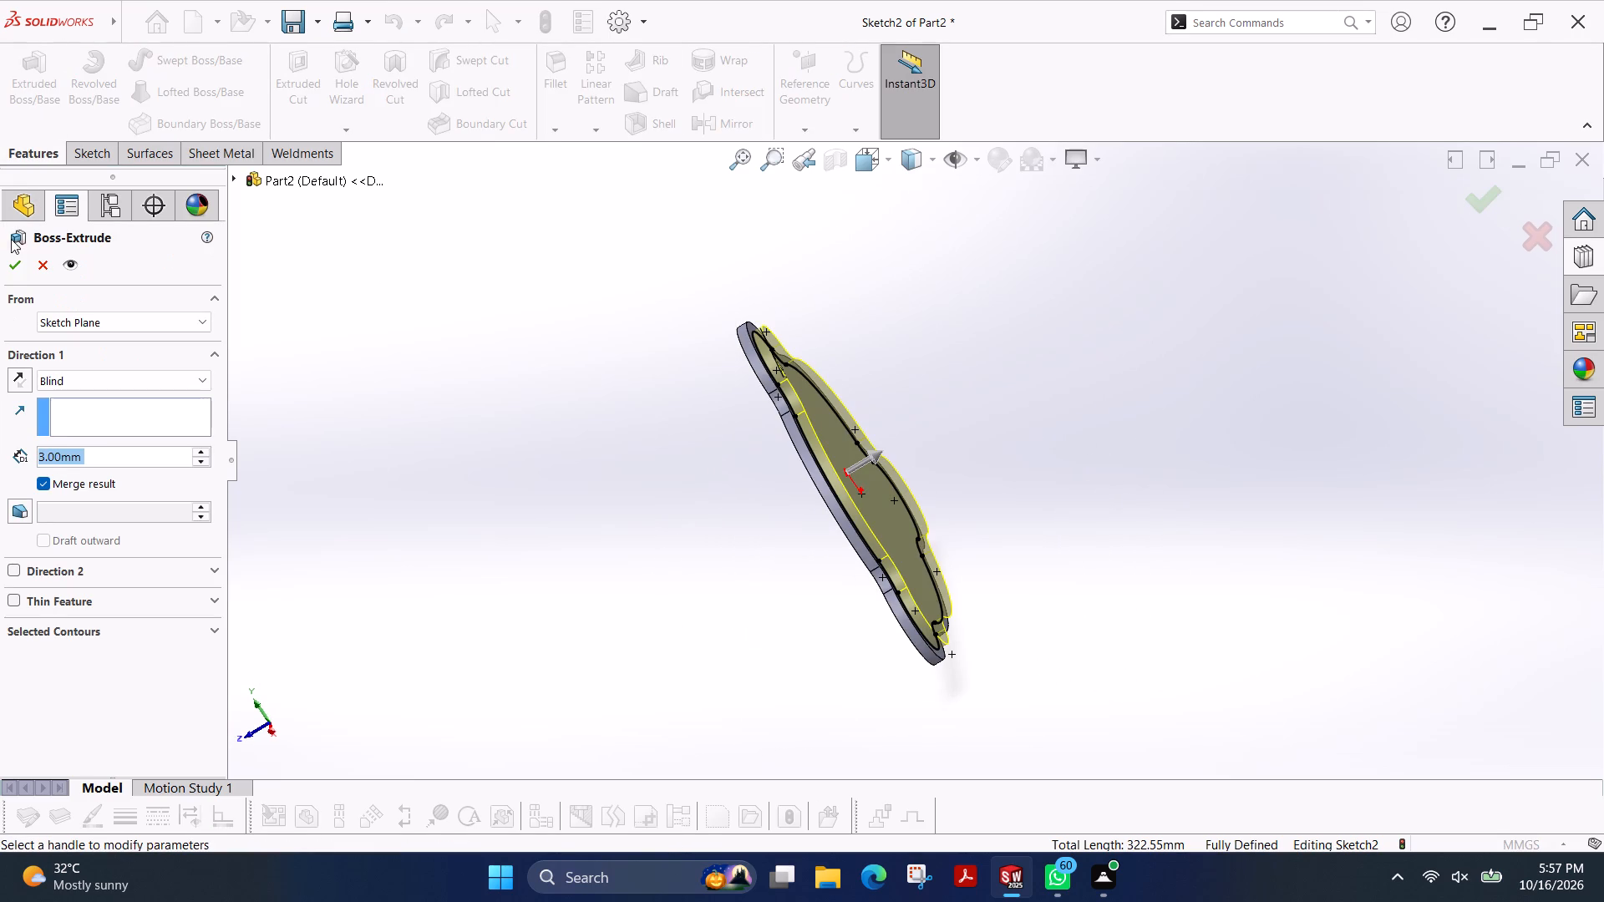
pyautogui.click(9, 270)
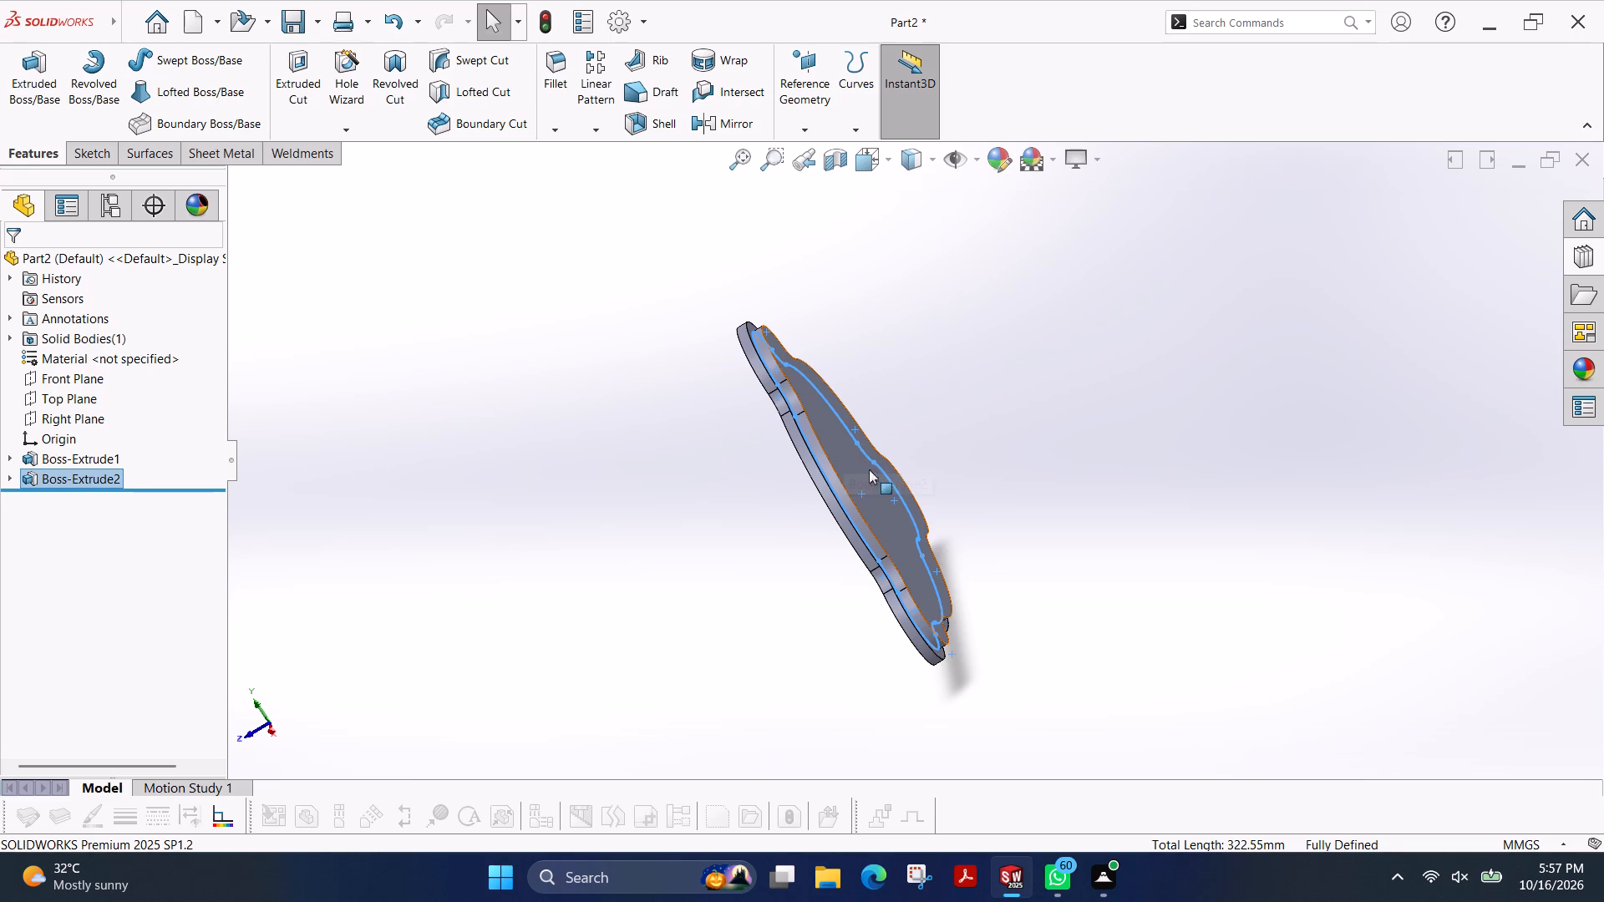
# Start a new sketch on the outer face of the inset three-lug boss.
pyautogui.click(841, 445)
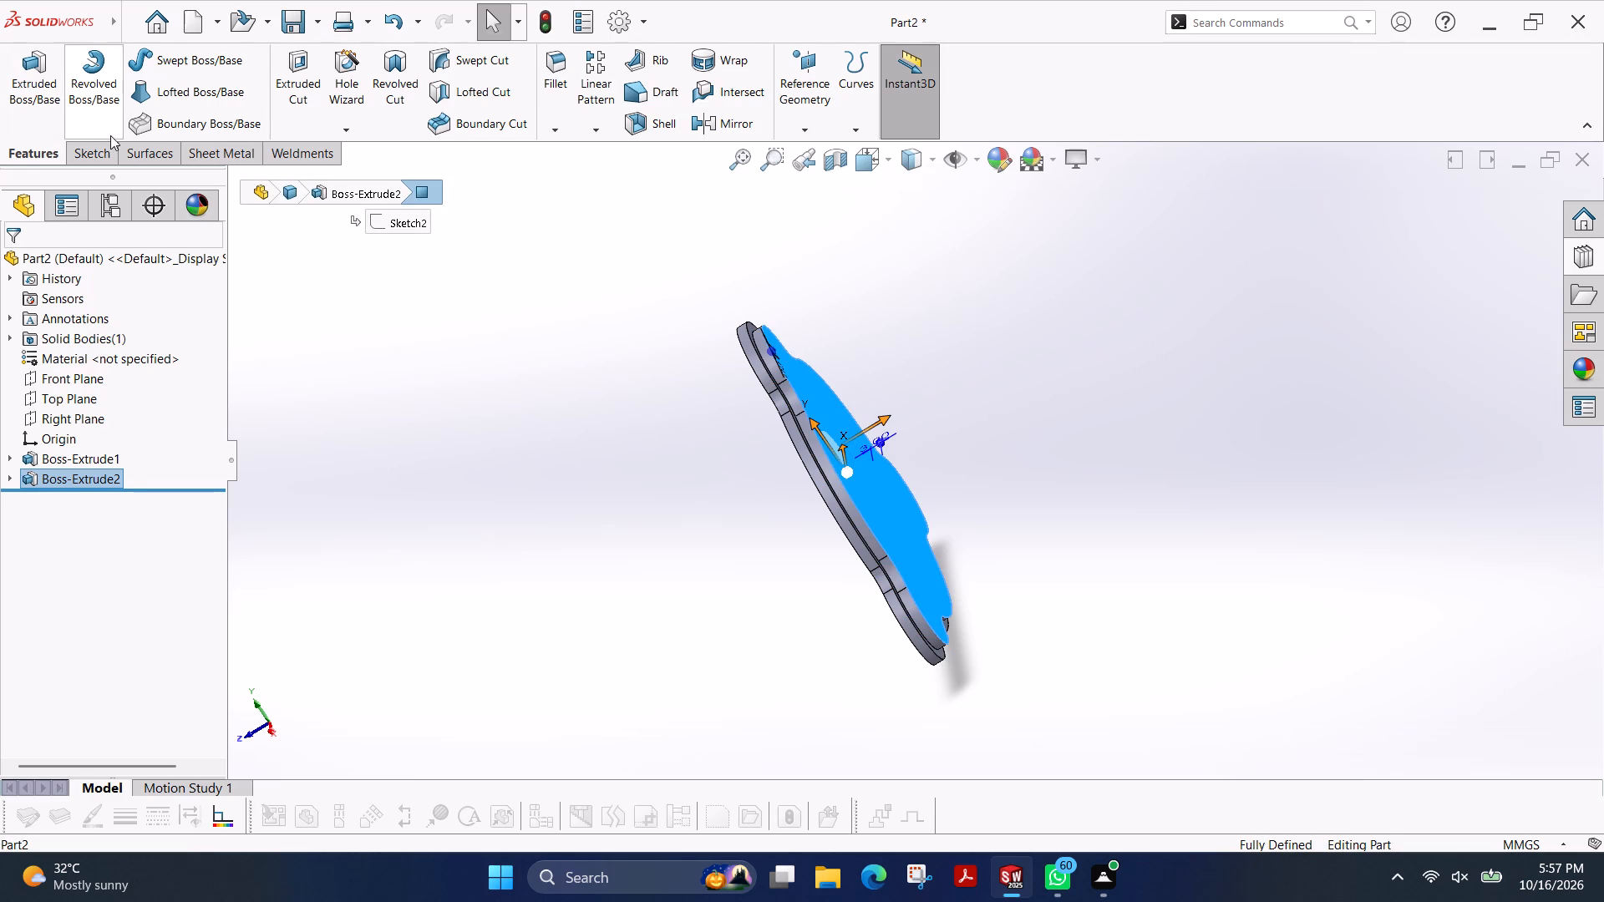
pyautogui.click(98, 147)
pyautogui.click(43, 86)
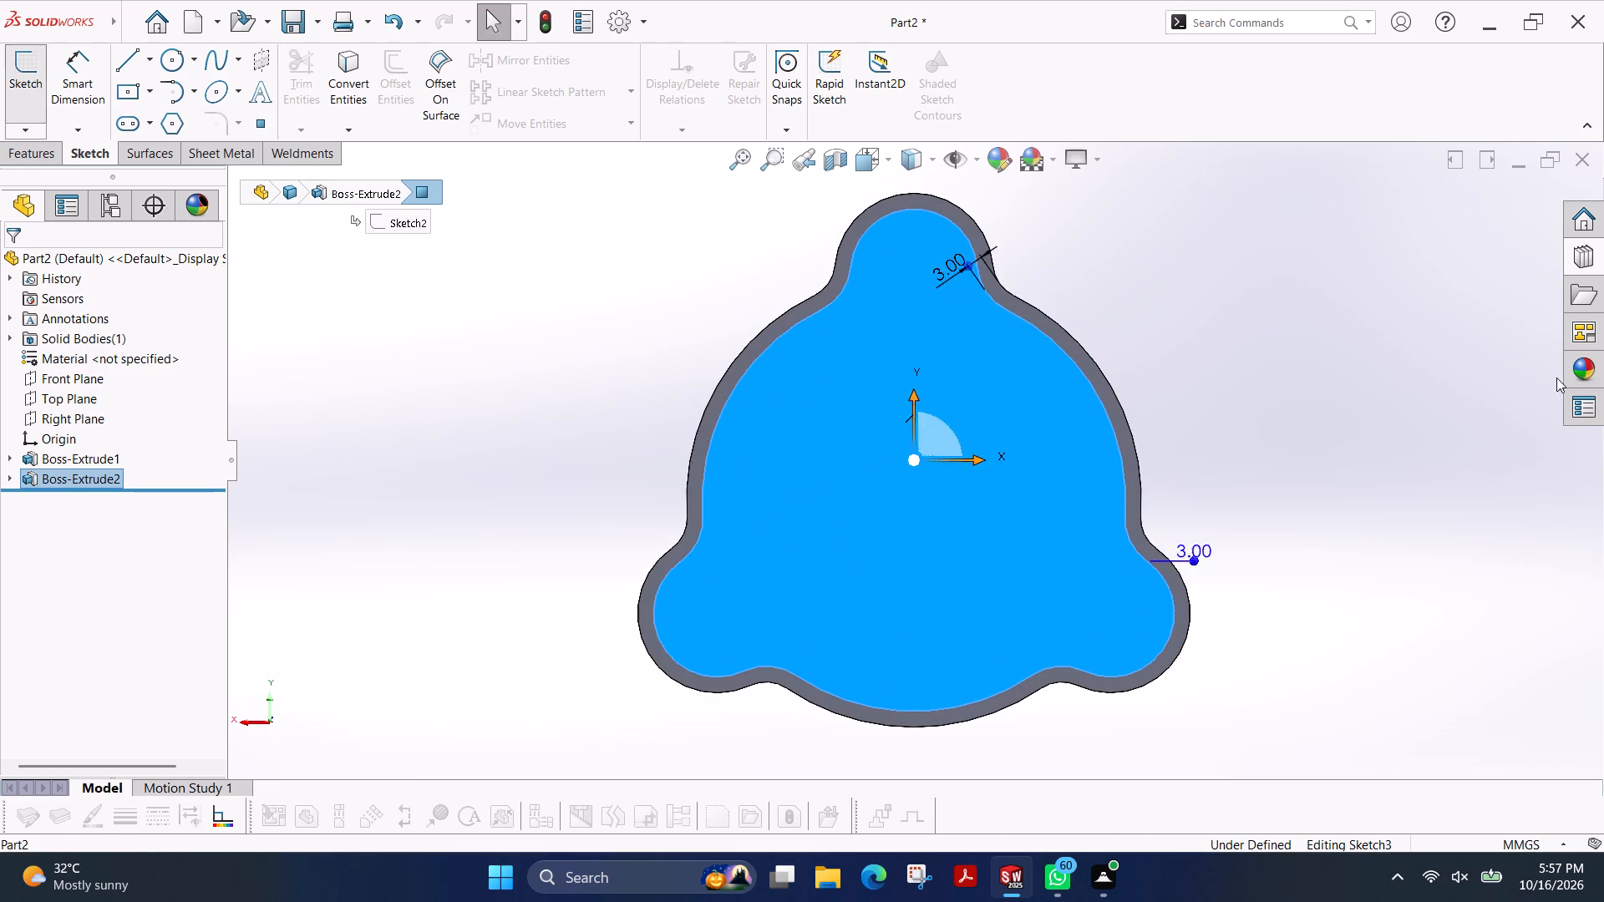
pyautogui.press('Escape')
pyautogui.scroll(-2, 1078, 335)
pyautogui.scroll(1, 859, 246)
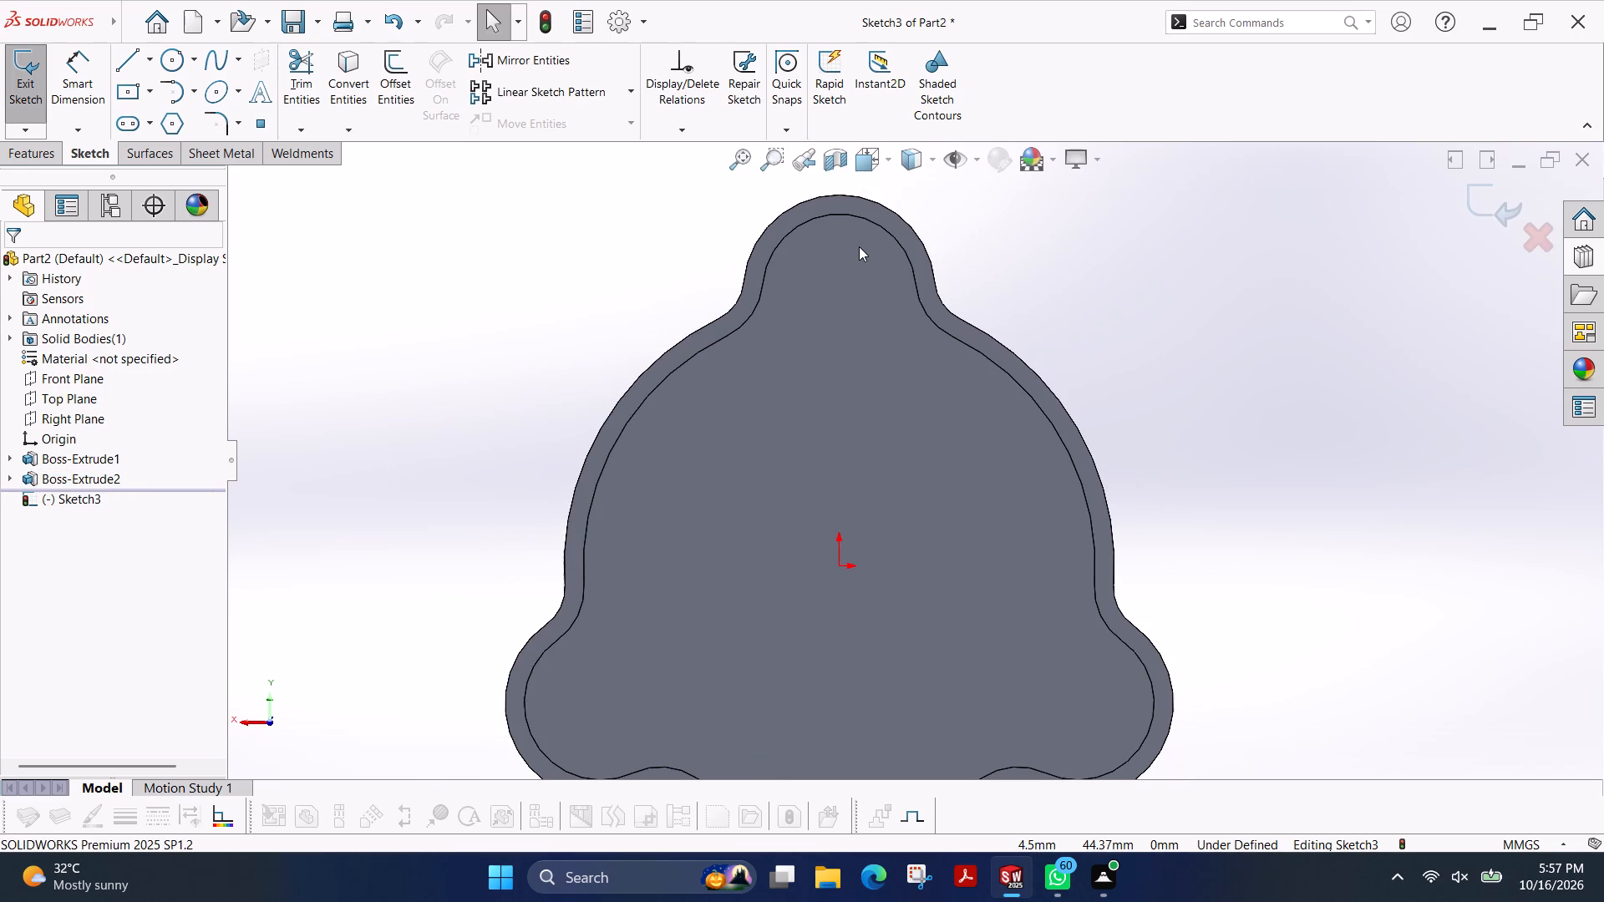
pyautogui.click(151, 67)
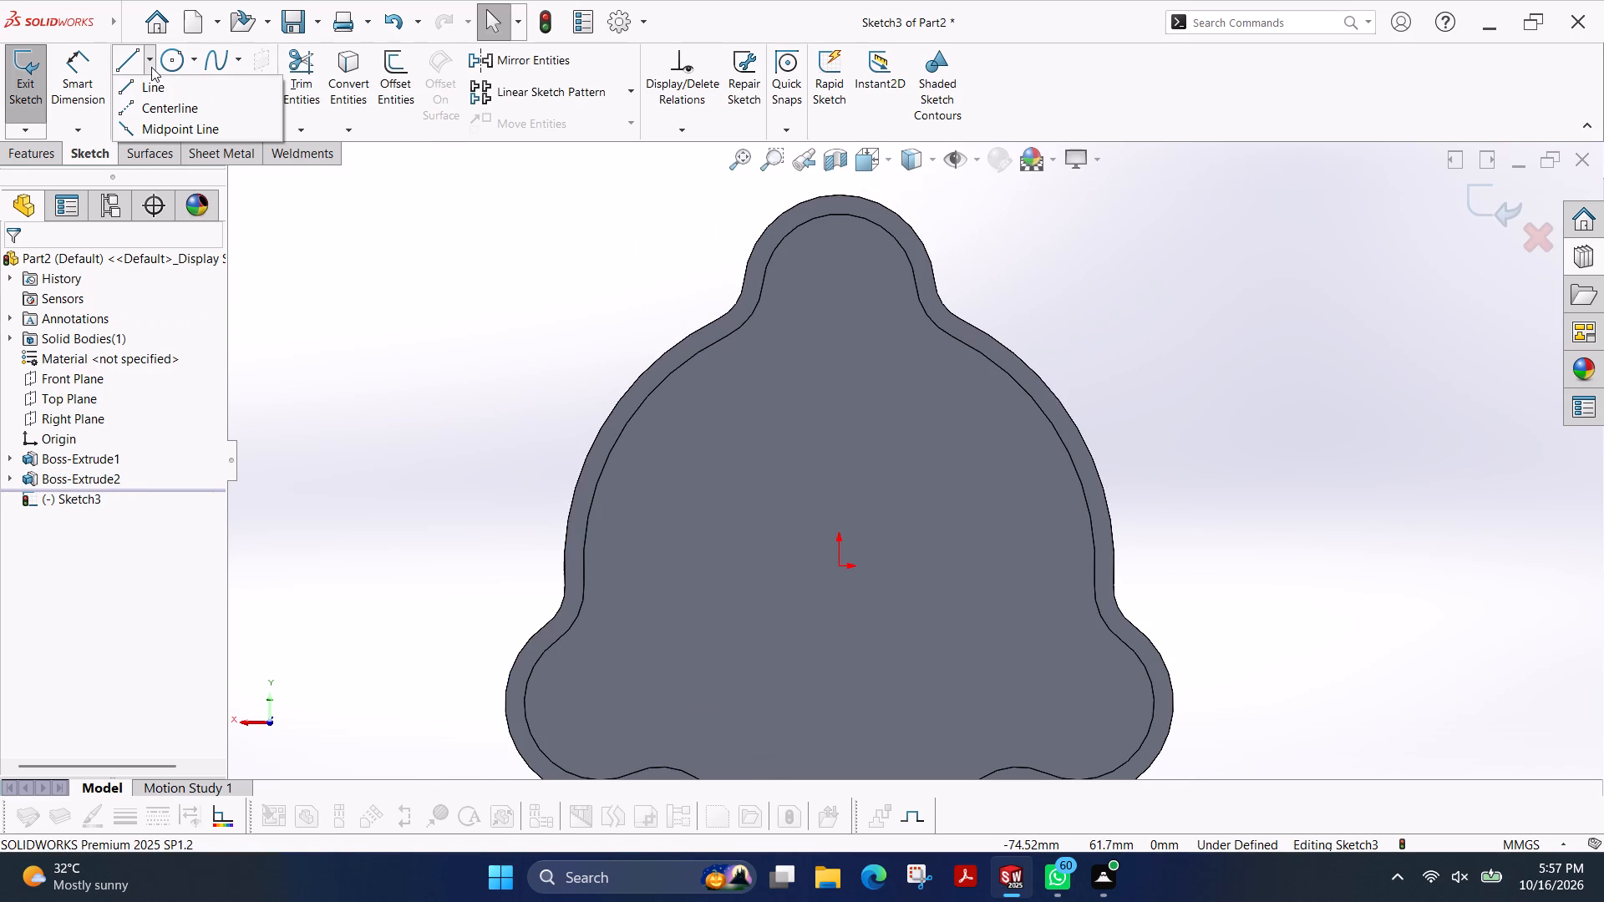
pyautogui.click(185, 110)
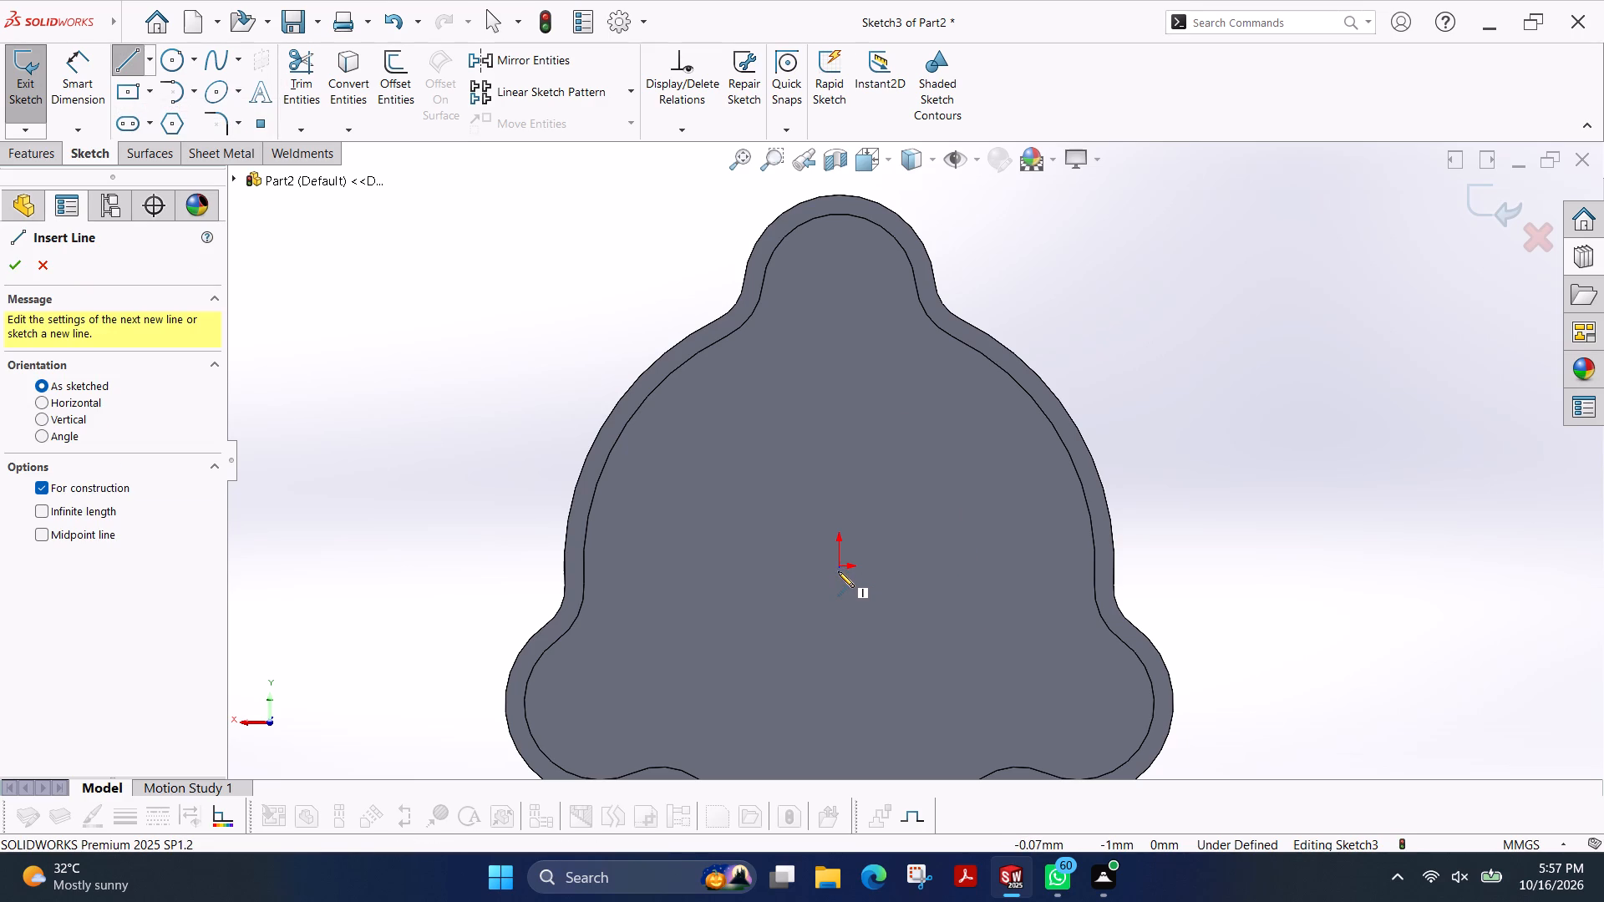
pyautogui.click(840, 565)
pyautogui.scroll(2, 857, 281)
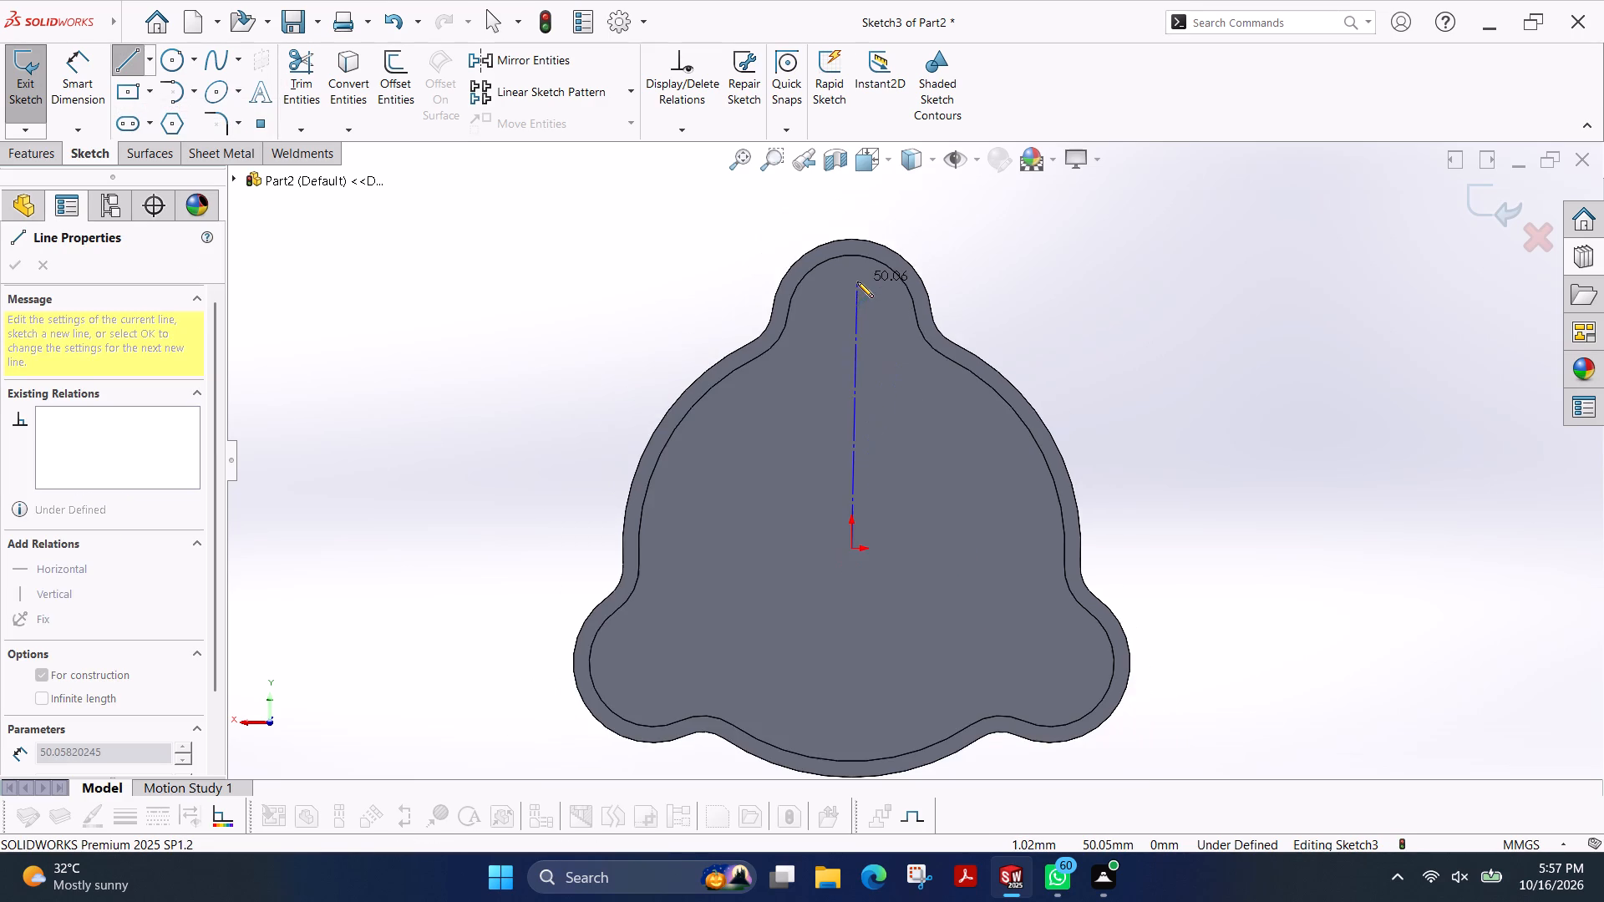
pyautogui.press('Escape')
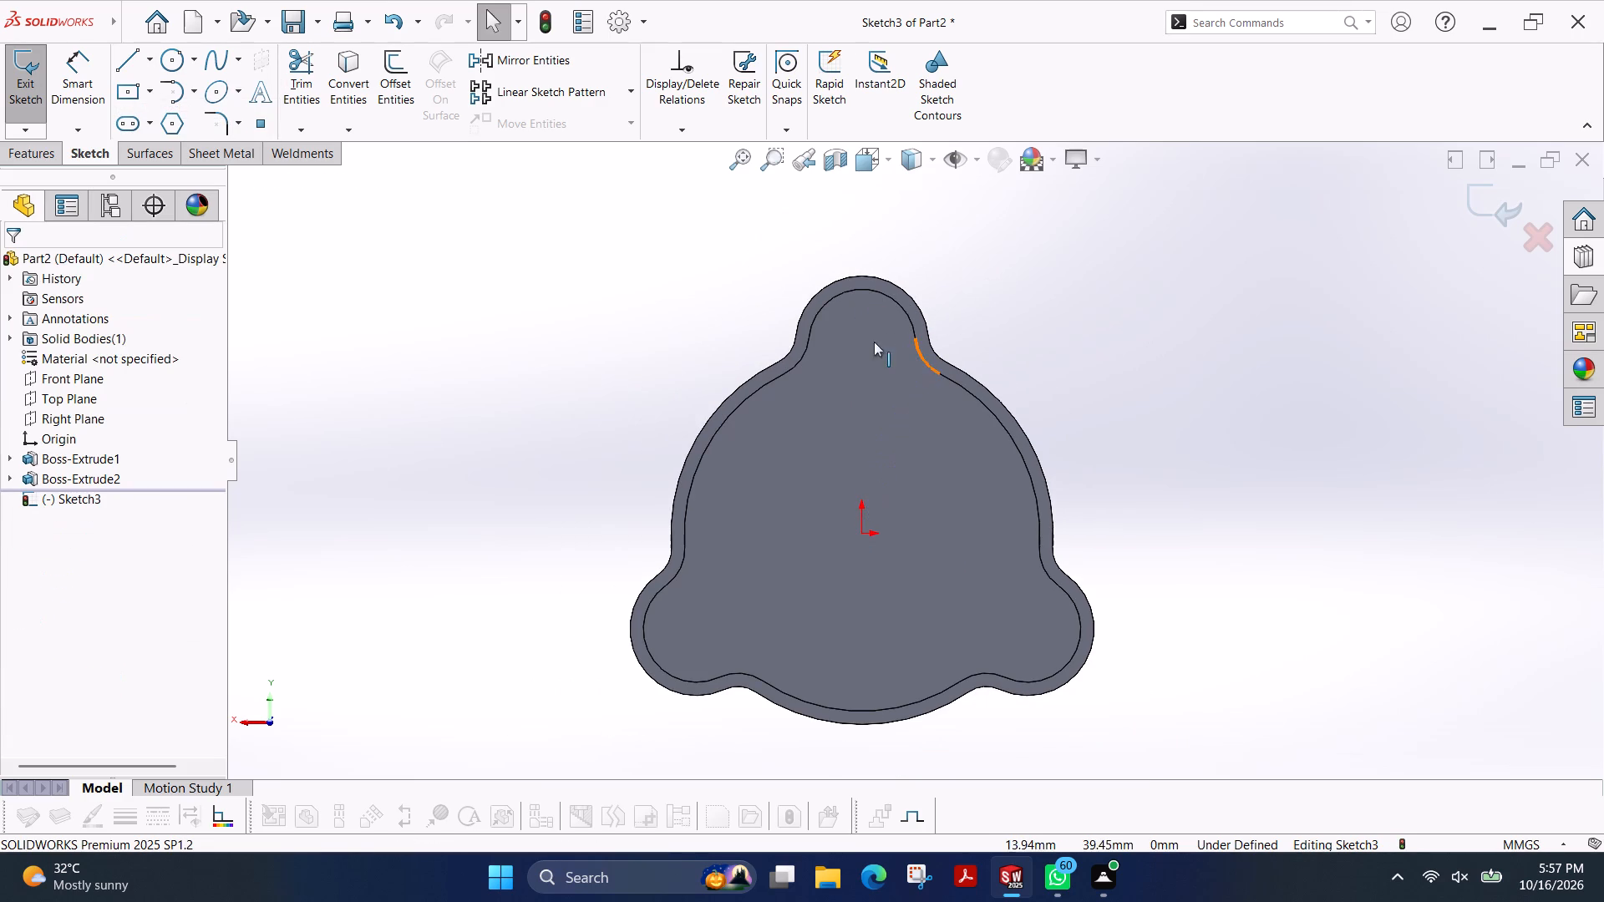
# Sketch a vertical midpoint construction line centred on the origin, extending about 73.7 mm from it each way.
pyautogui.click(149, 64)
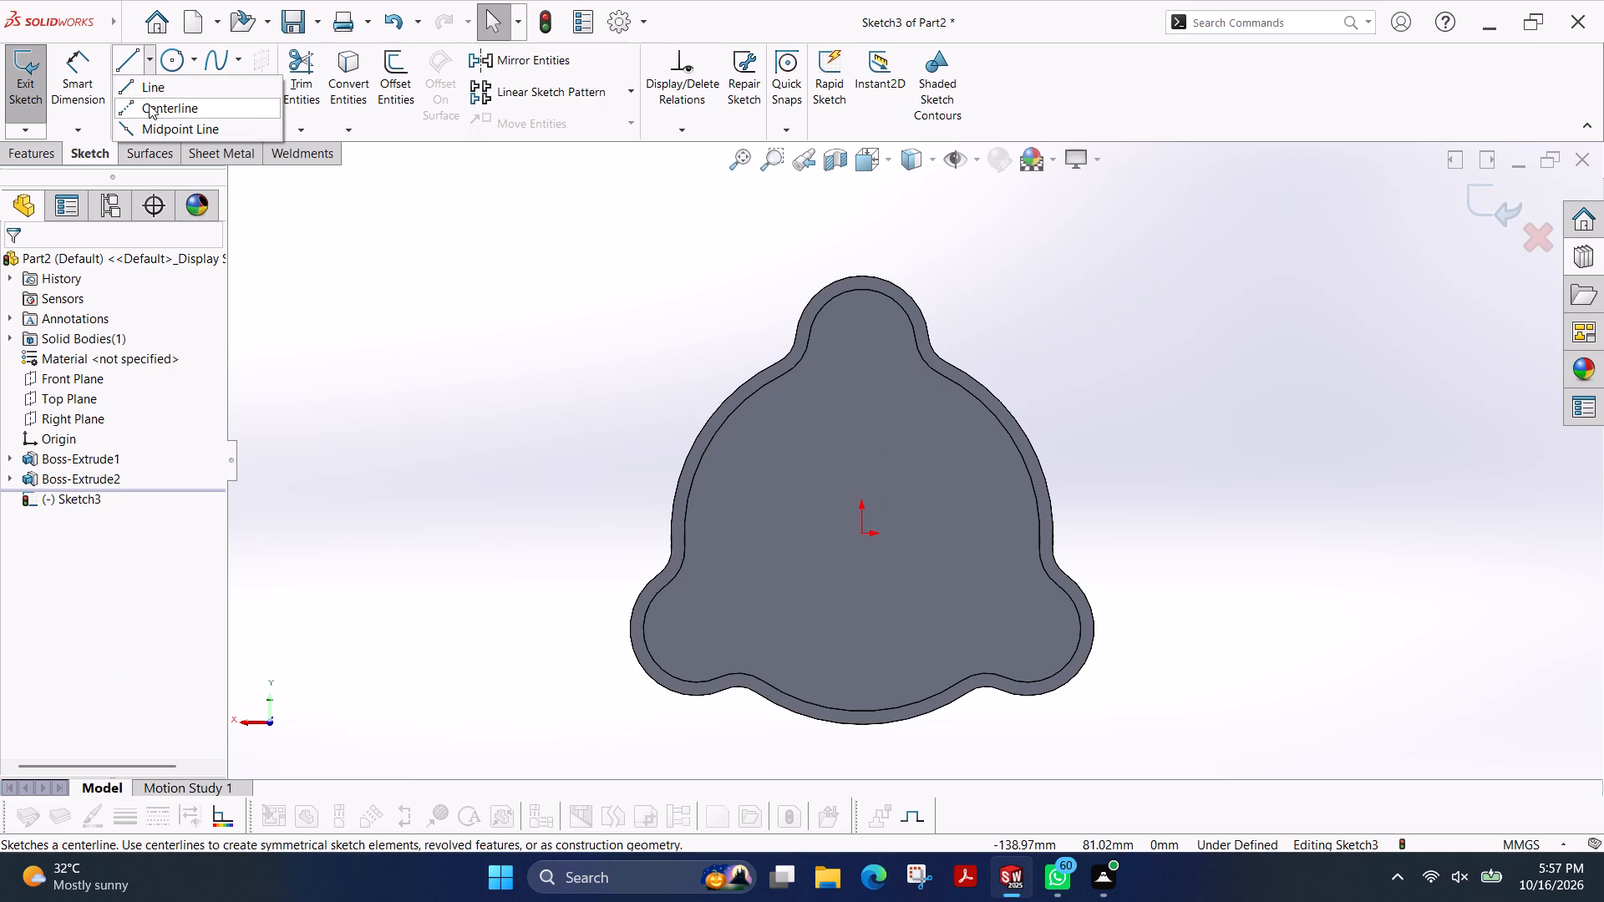
pyautogui.click(149, 104)
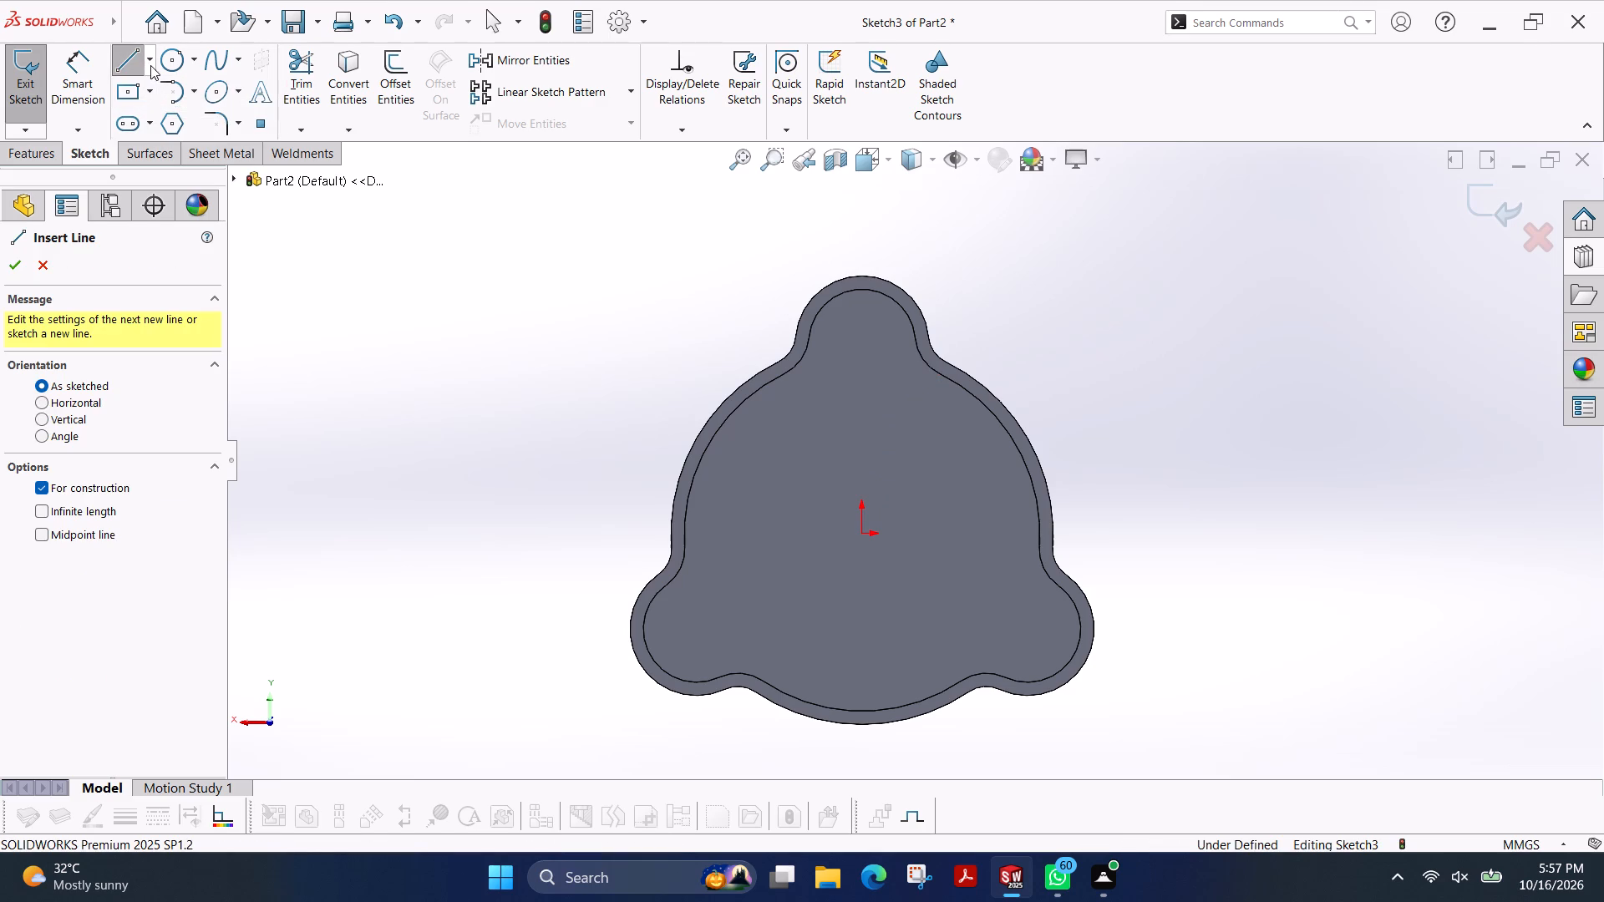
pyautogui.click(151, 65)
pyautogui.click(144, 88)
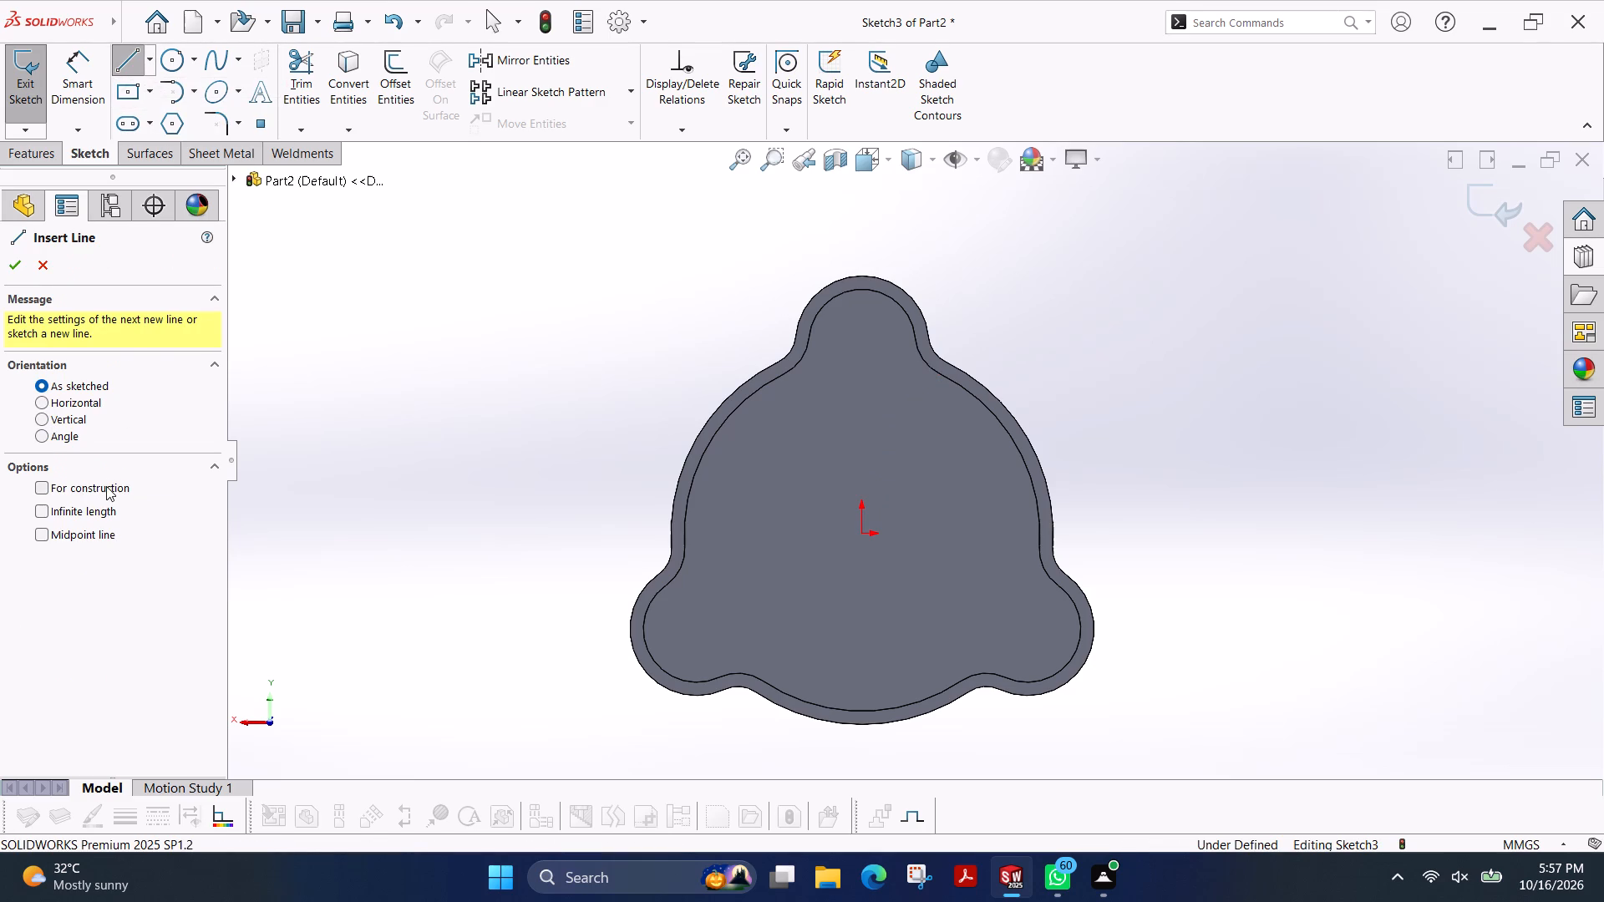
pyautogui.click(106, 486)
pyautogui.click(97, 530)
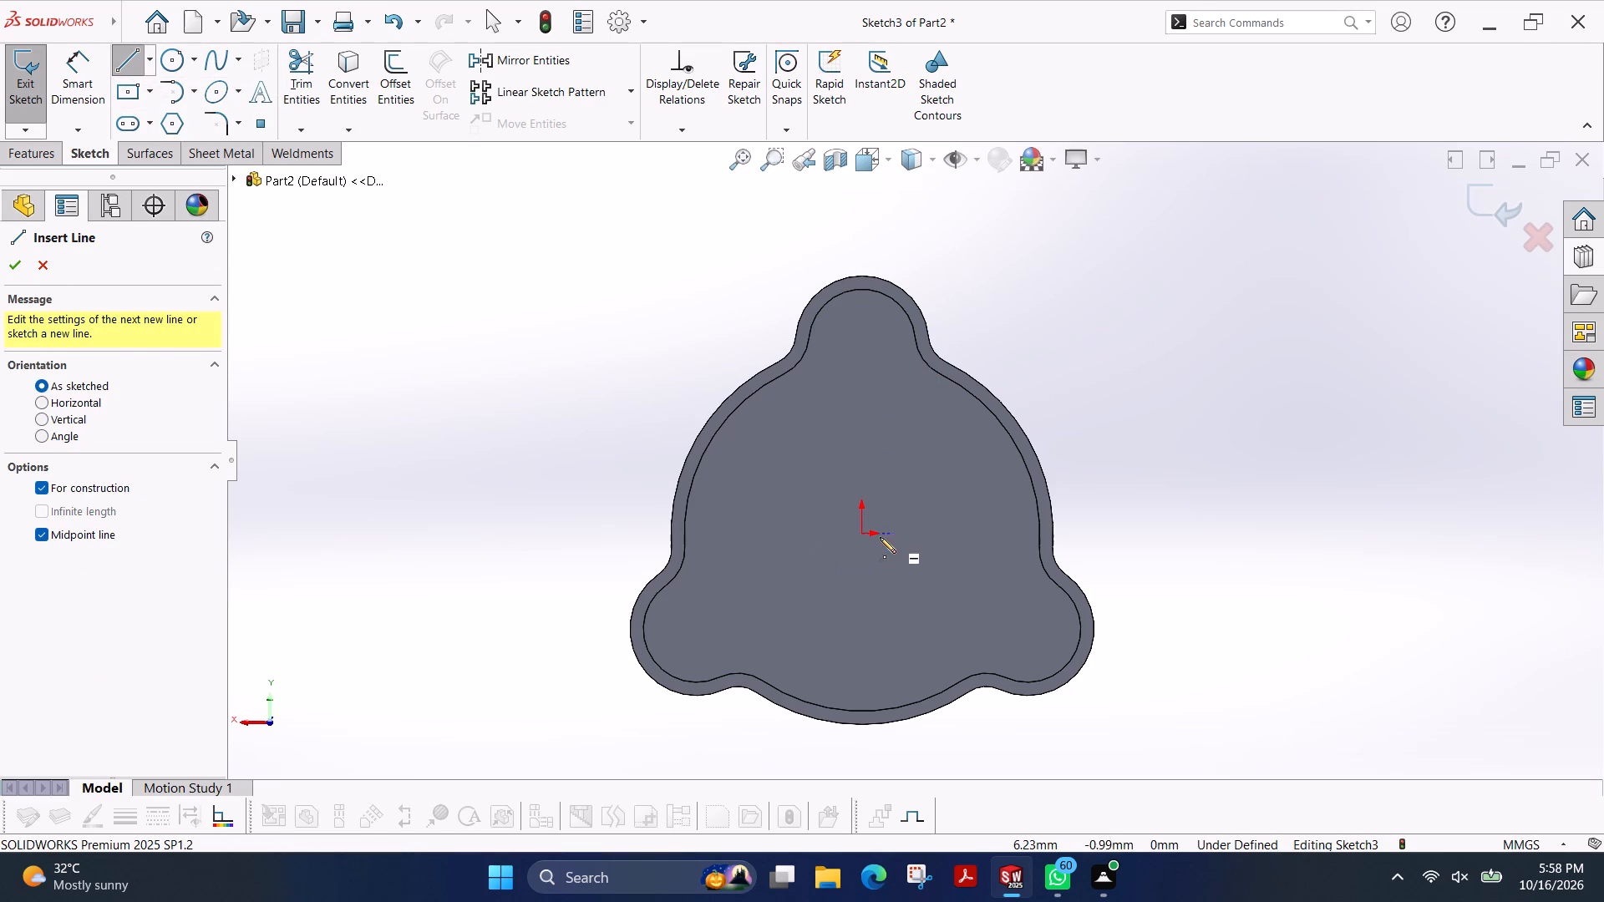
pyautogui.click(860, 535)
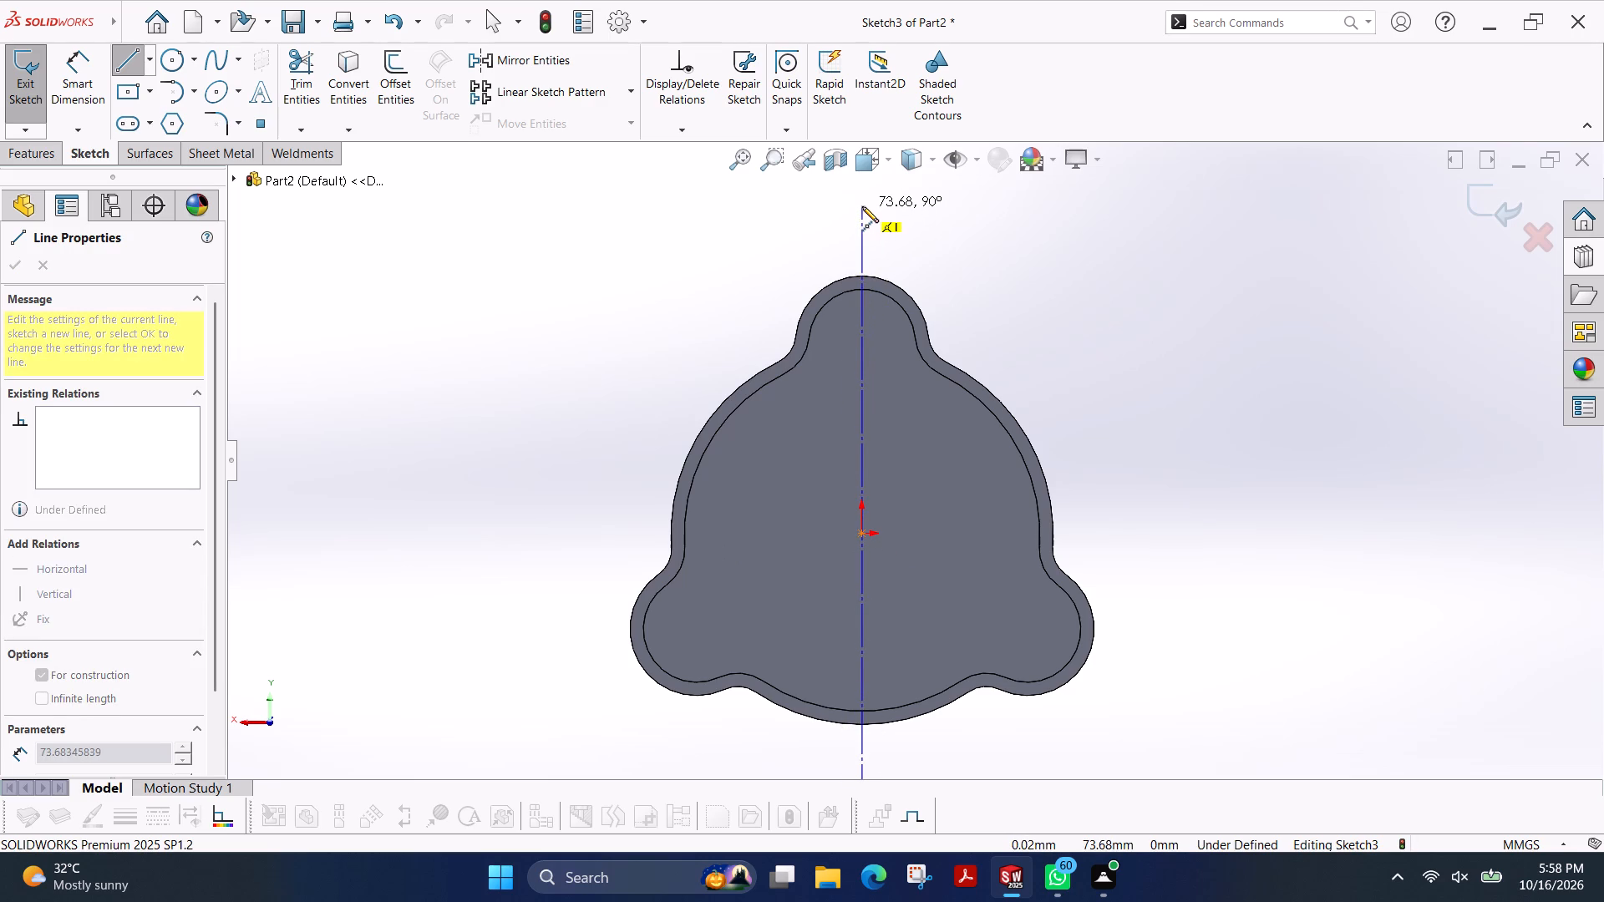
pyautogui.click(862, 206)
pyautogui.press('Escape')
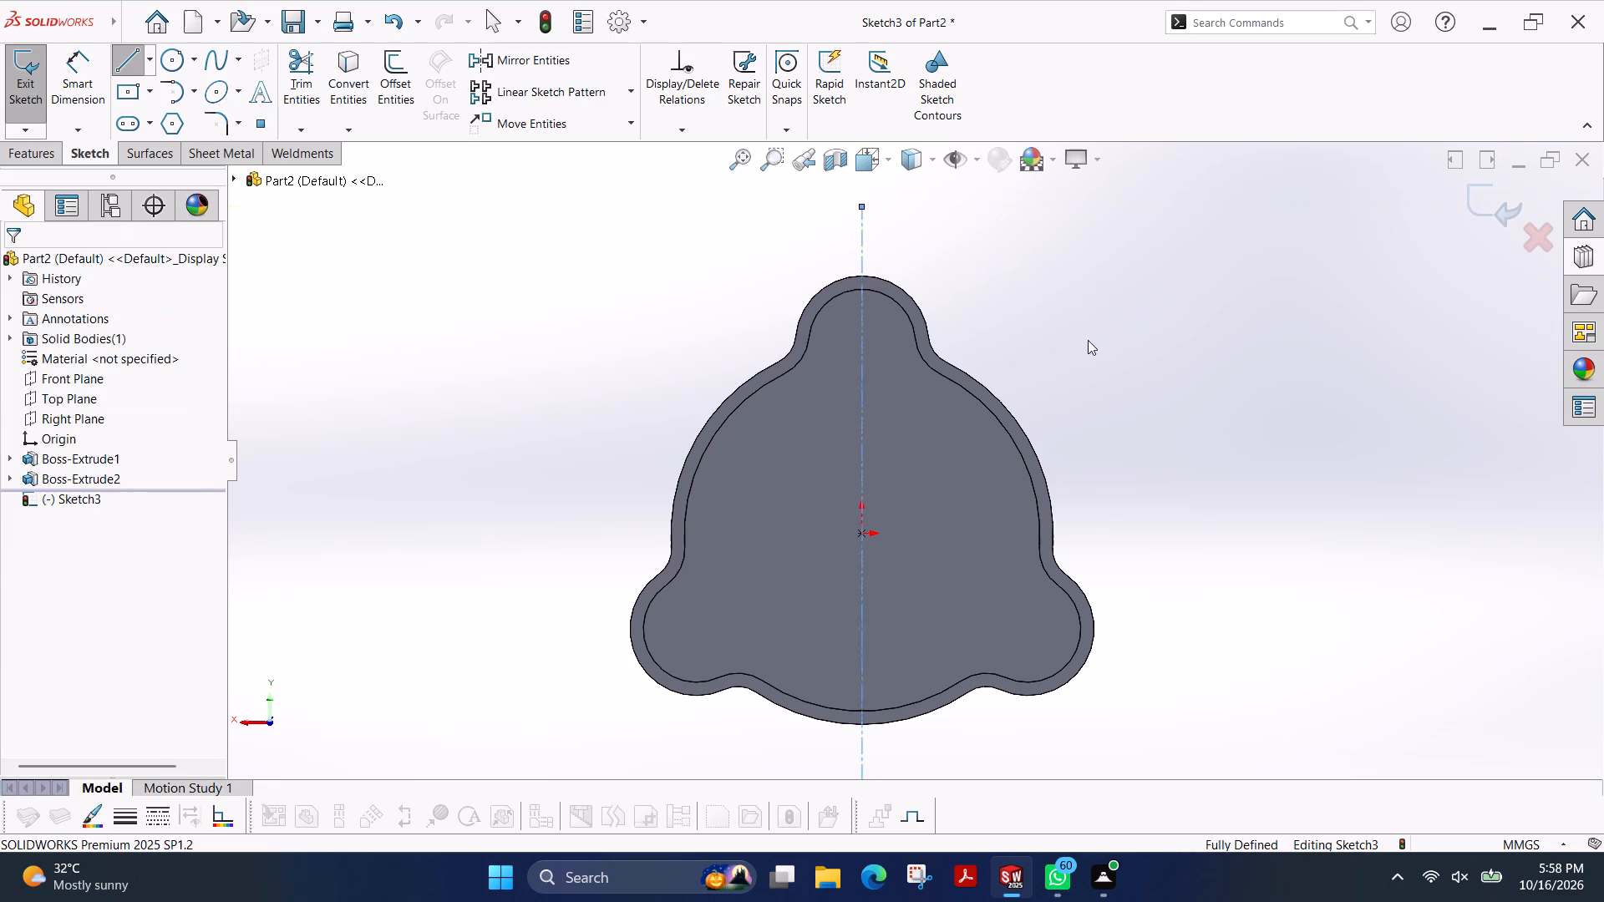
# Sketch a horizontal midpoint construction line centred on the origin, extending about 91.2 mm from it each way.
pyautogui.click(124, 73)
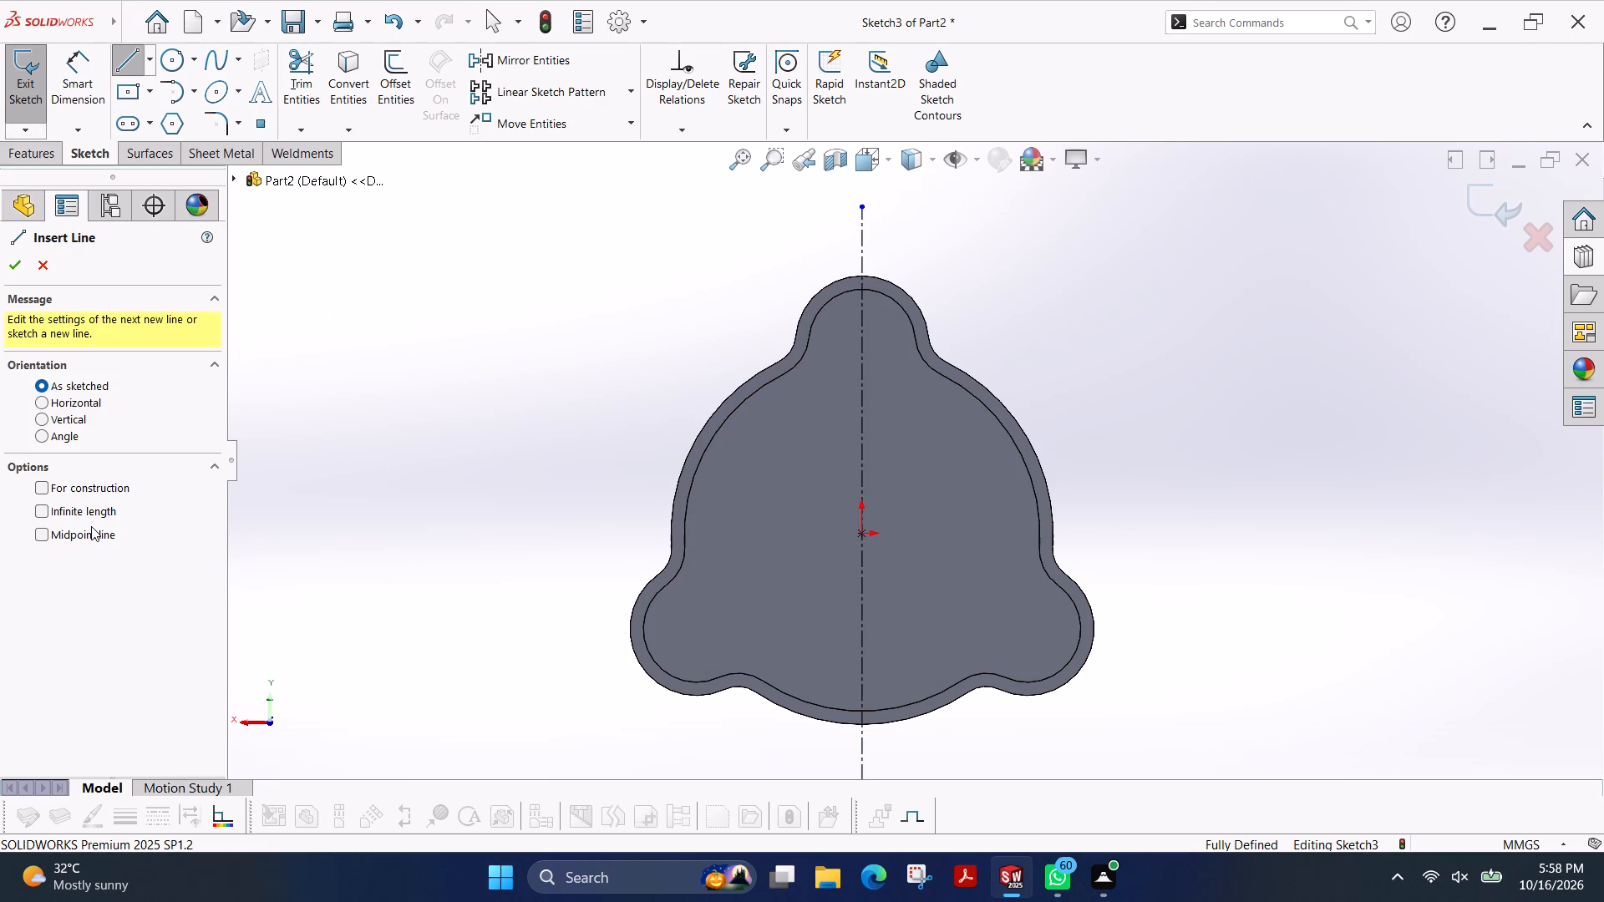
pyautogui.click(94, 529)
pyautogui.click(100, 485)
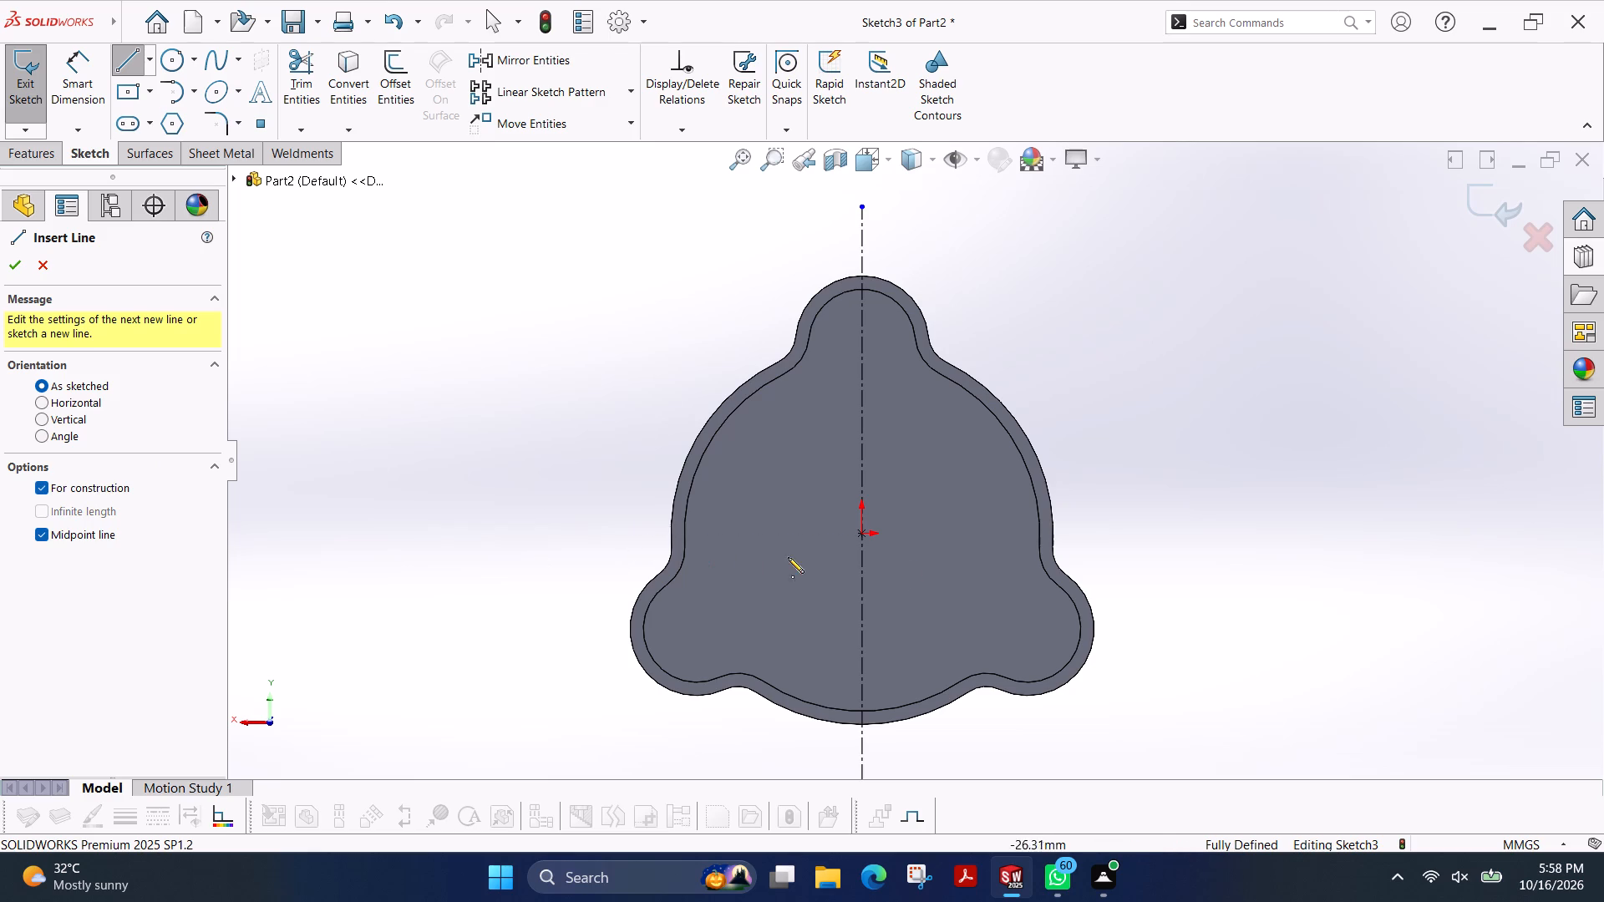
pyautogui.click(862, 533)
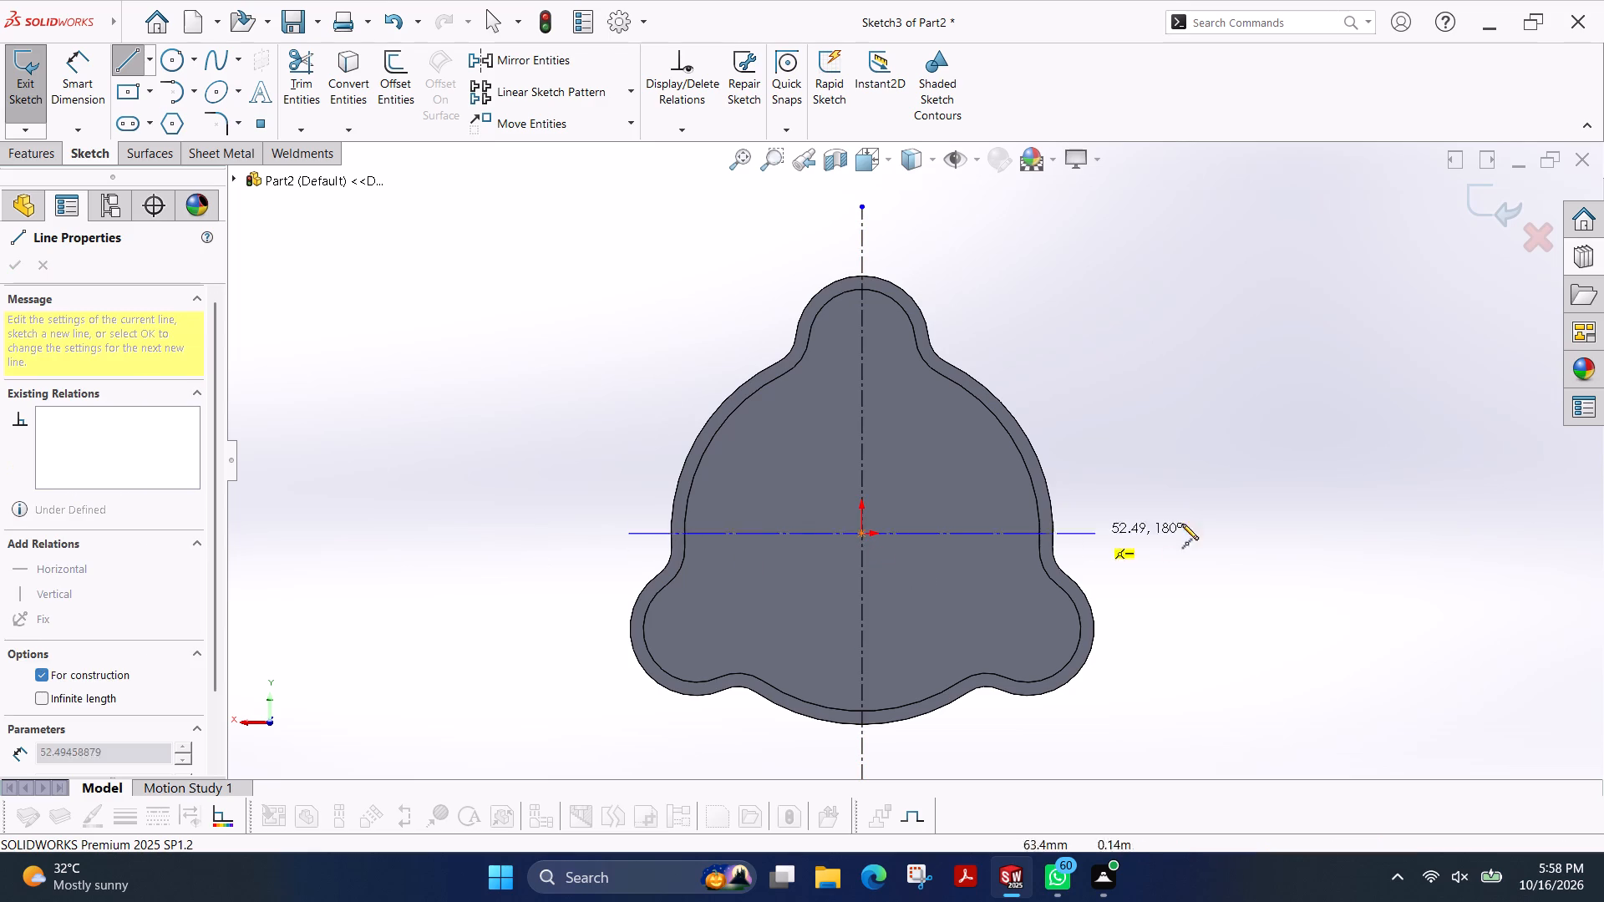
pyautogui.click(1267, 537)
pyautogui.press('Escape')
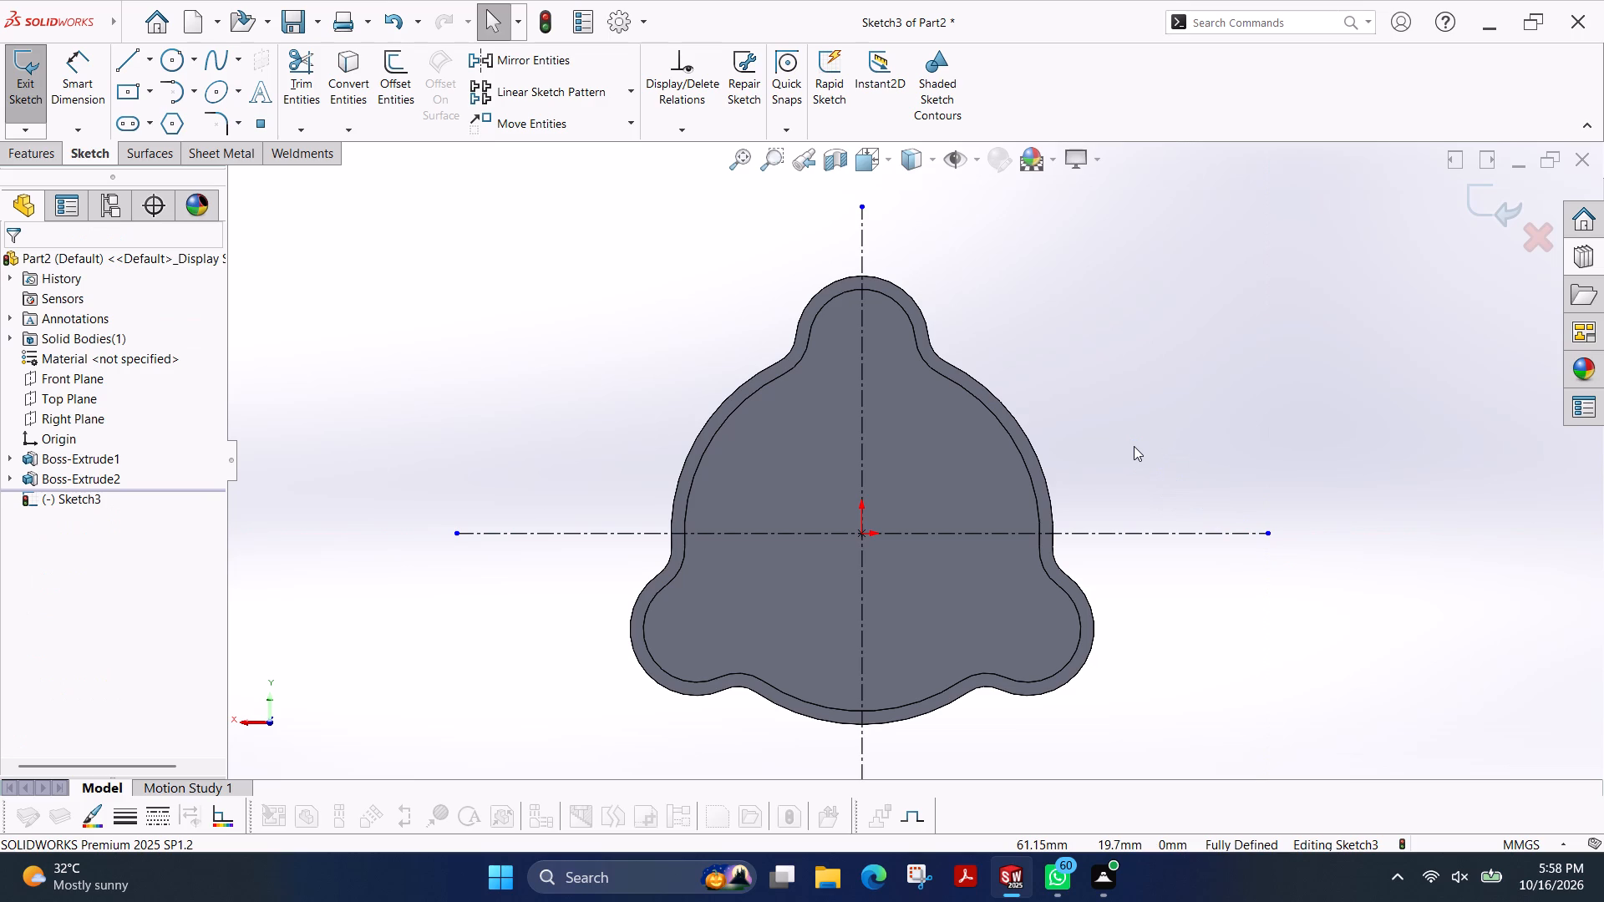
# Sketch two concentric circles in the upper lug, centred on the vertical centreline about 41.2 mm above the origin, radii about 4.7 and 2.1 mm.
pyautogui.scroll(-2, 949, 325)
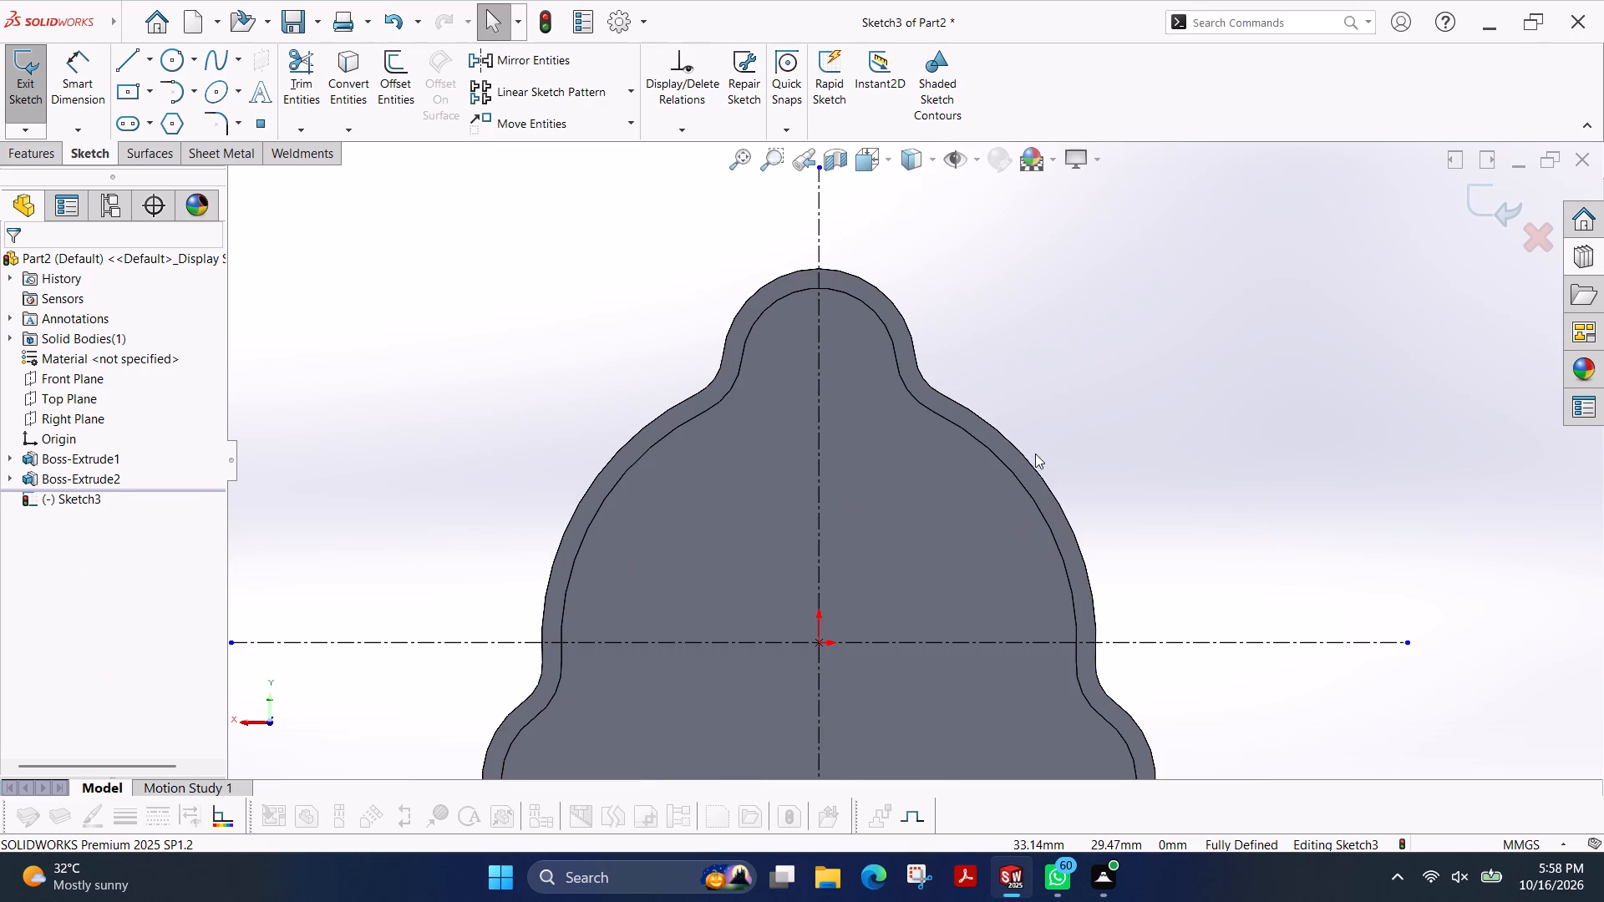
pyautogui.click(176, 68)
pyautogui.scroll(-3, 880, 366)
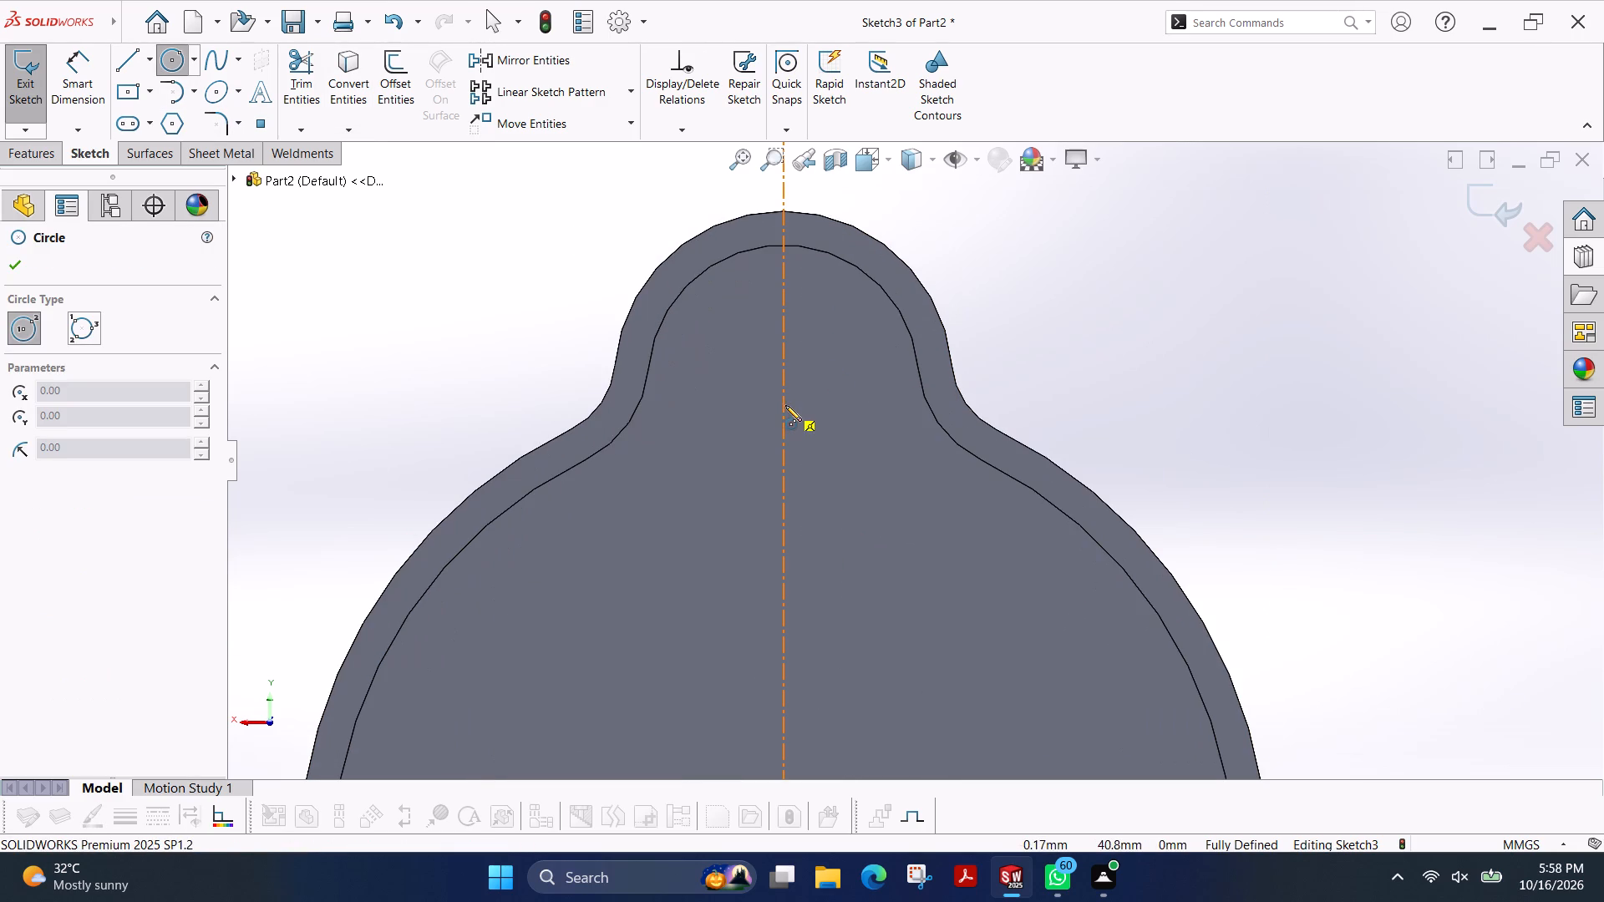
pyautogui.click(785, 400)
pyautogui.click(836, 403)
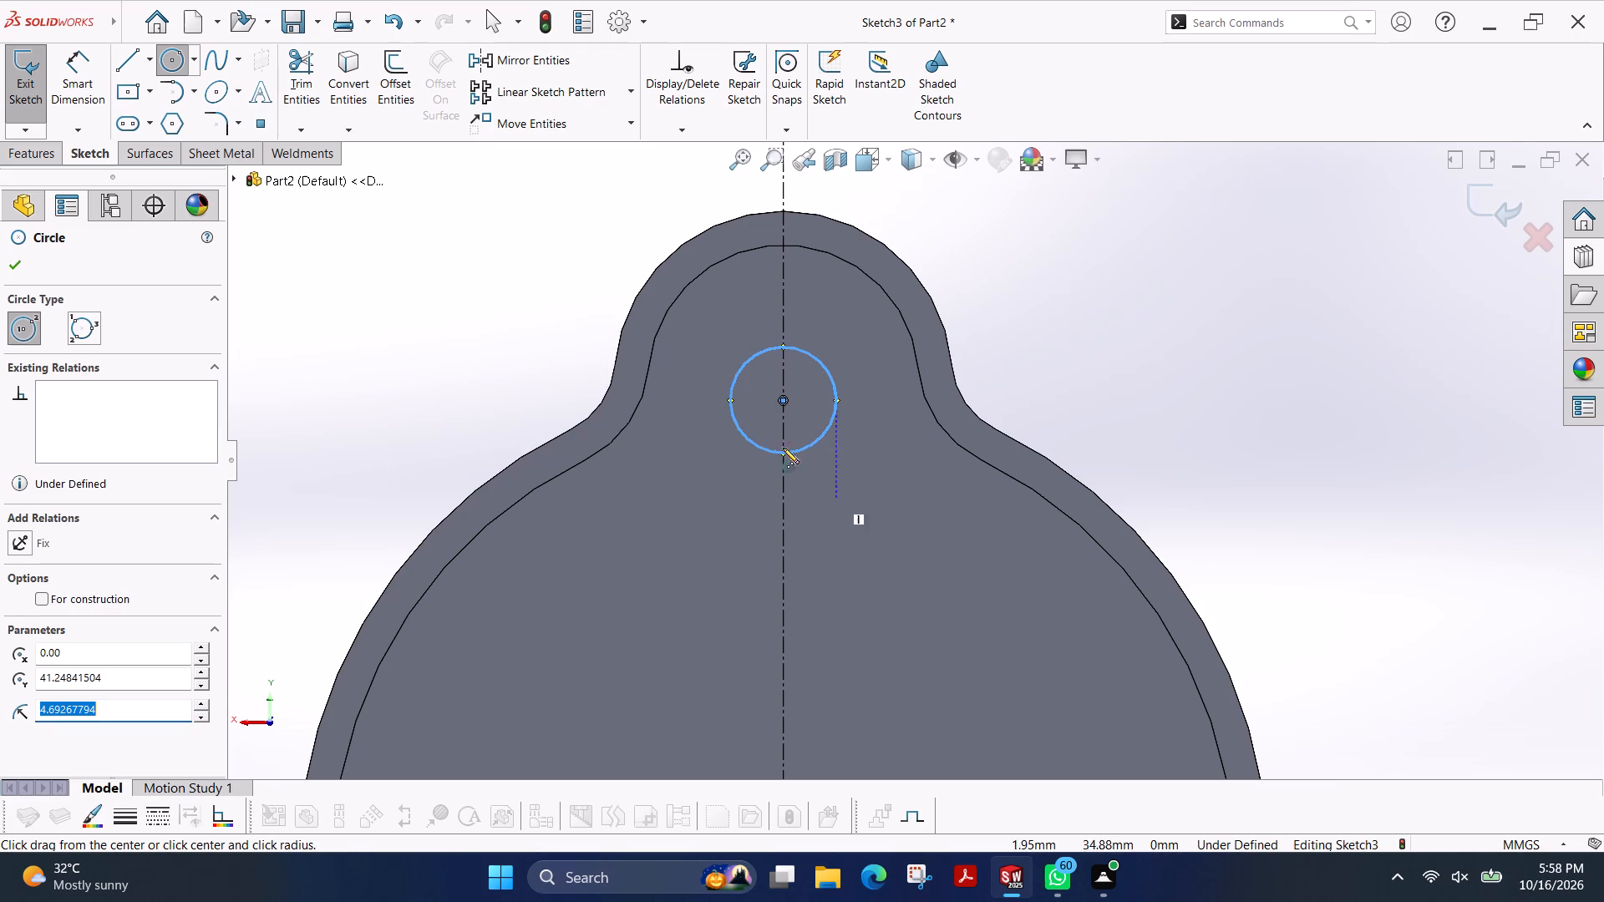
pyautogui.click(784, 400)
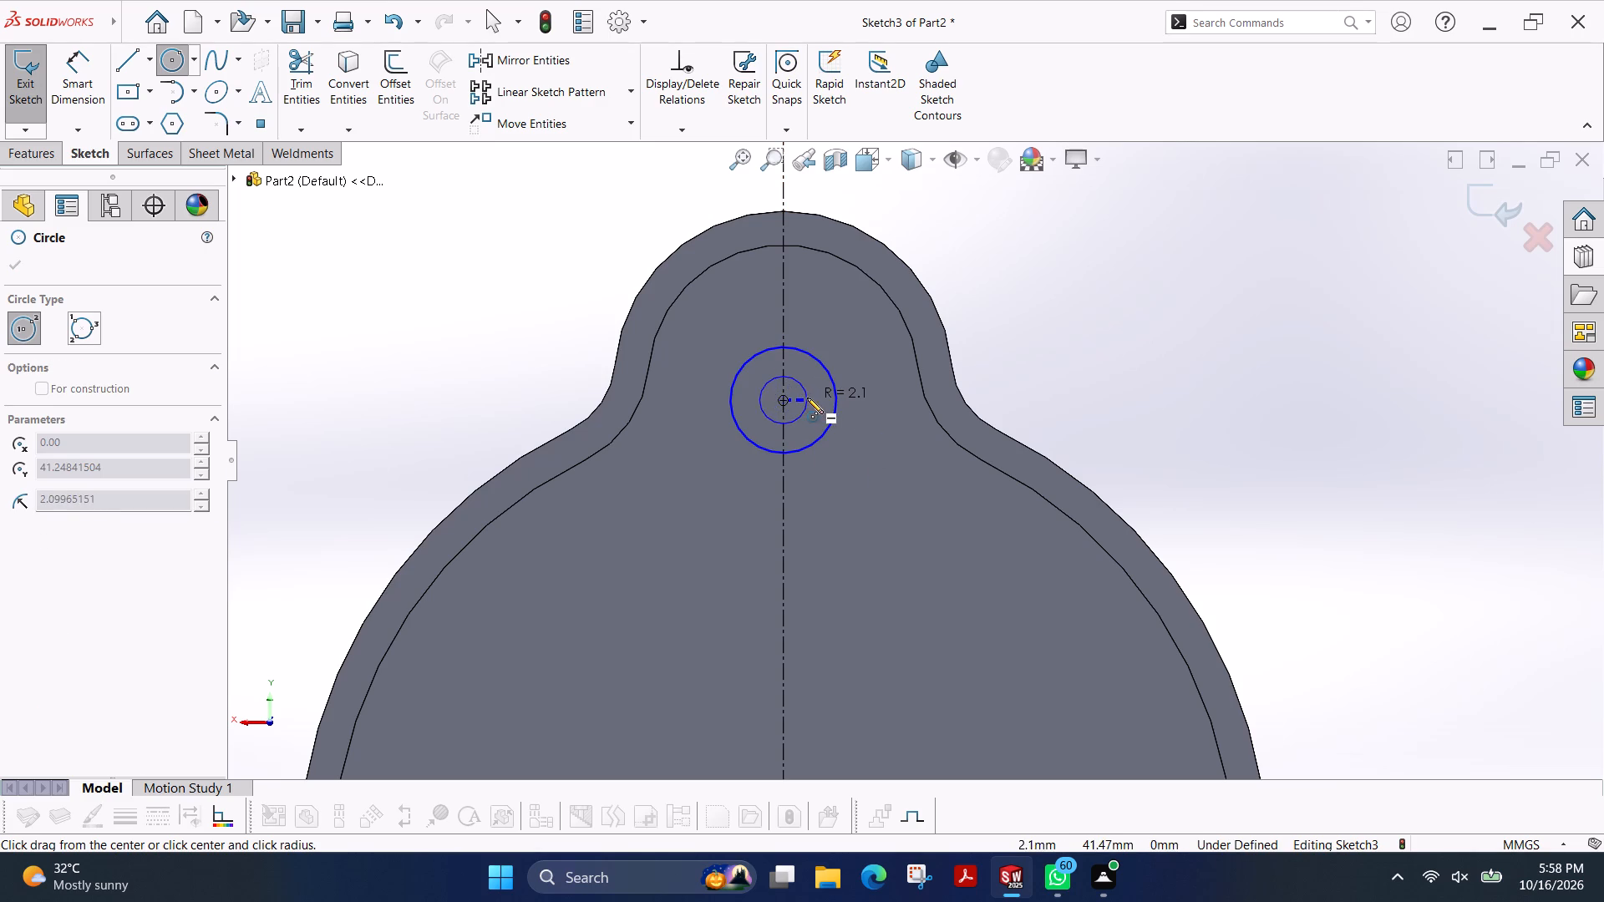
pyautogui.click(807, 398)
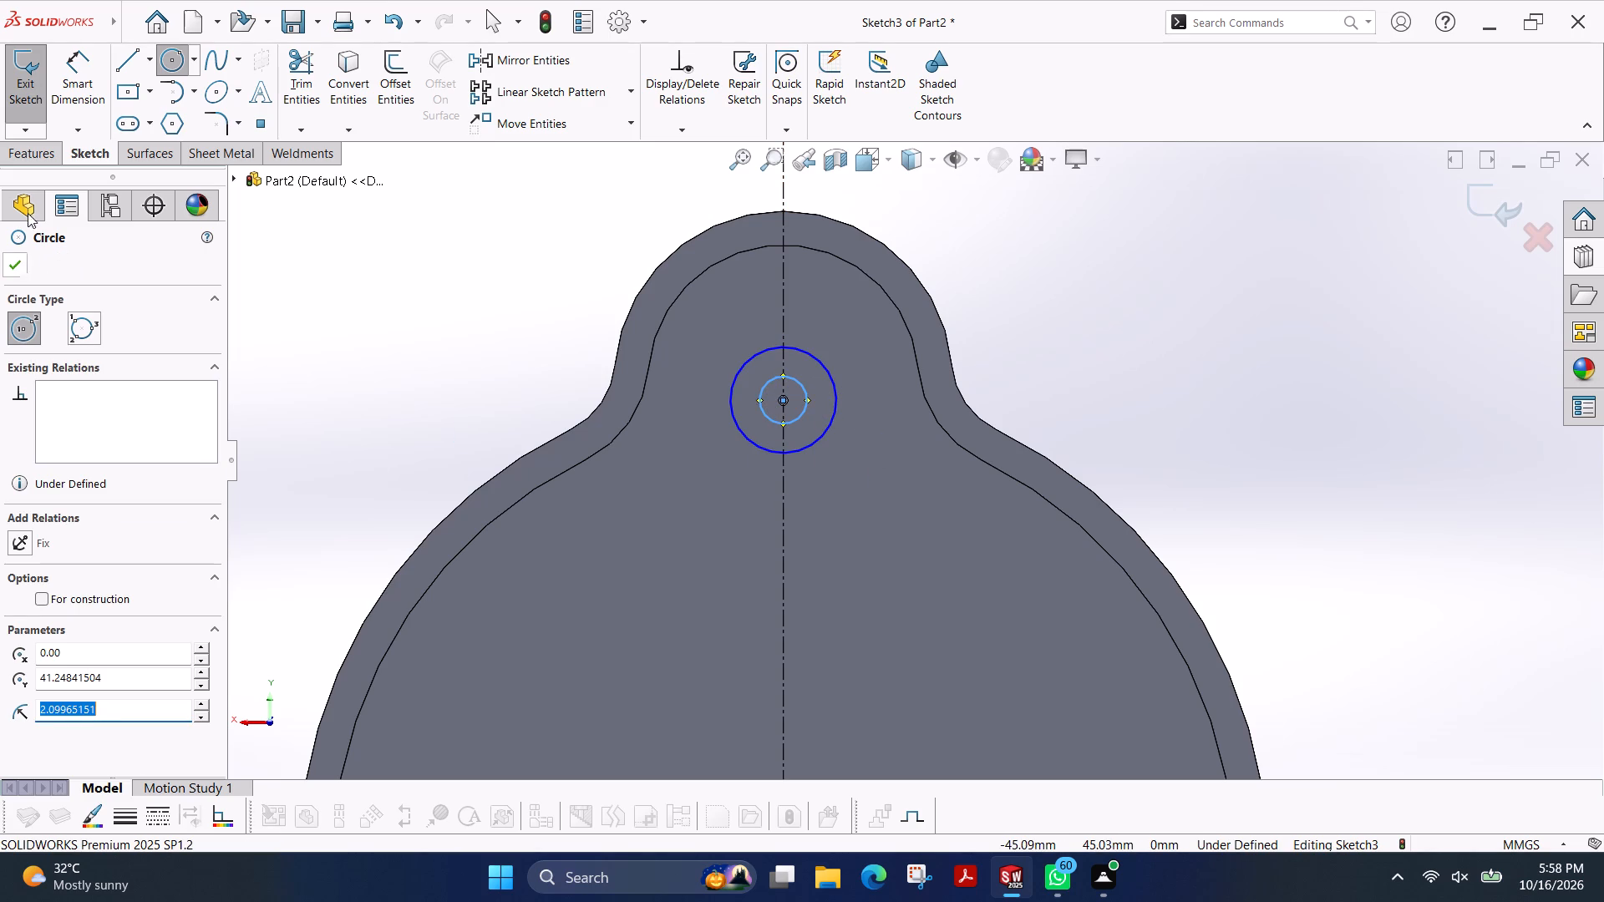
pyautogui.click(22, 265)
# Dimension the larger circle in the upper lug to a diameter of 11 mm.
pyautogui.click(63, 94)
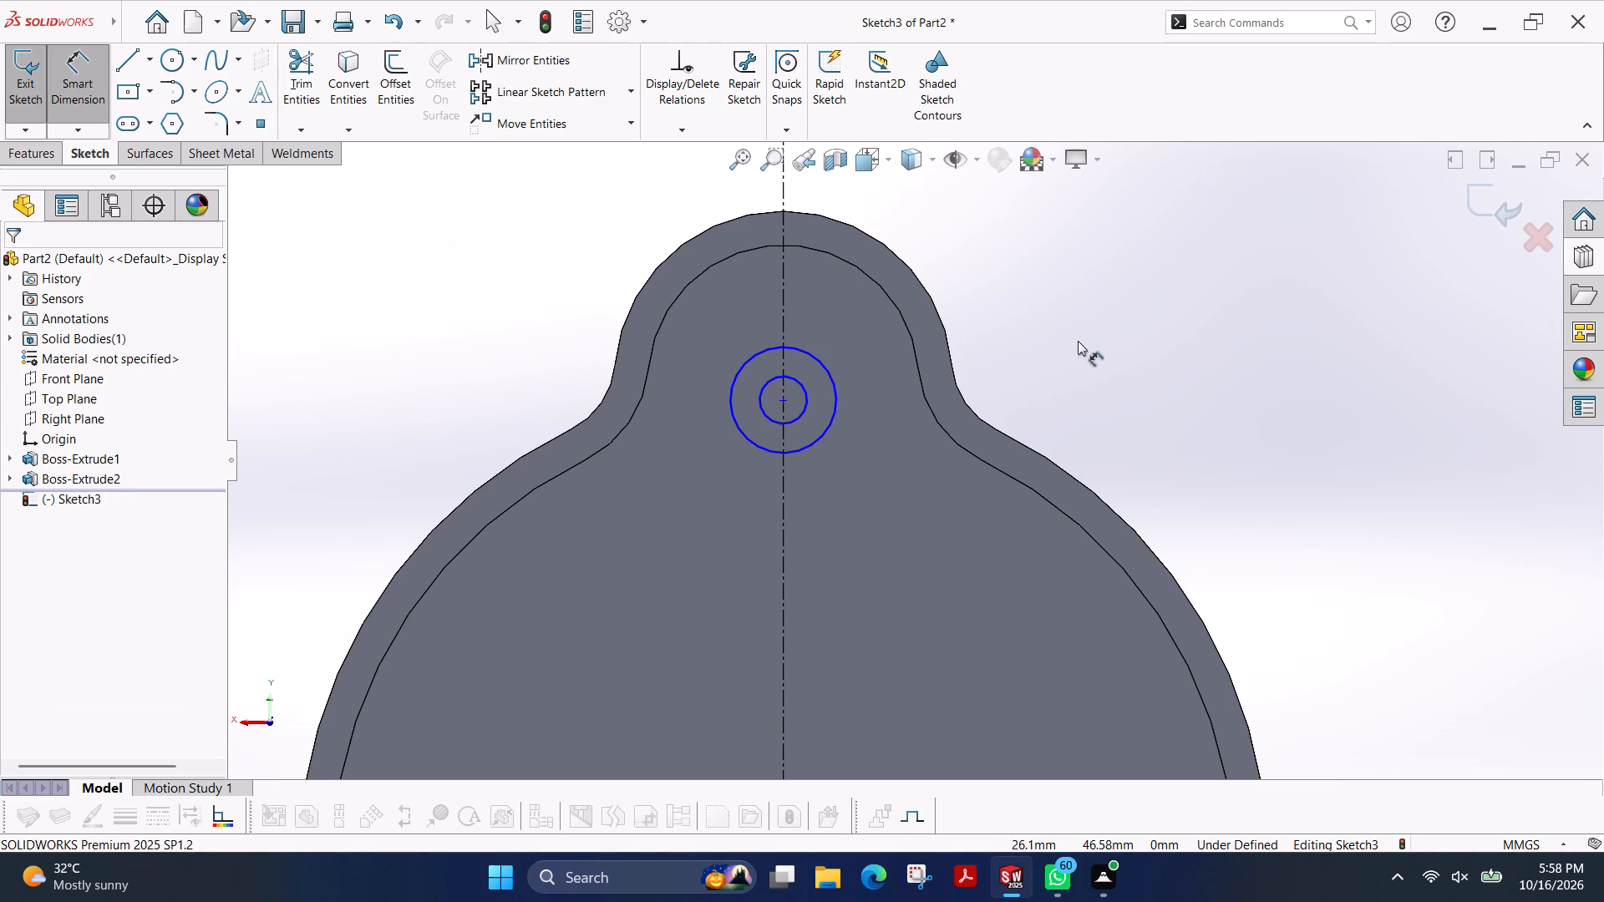
pyautogui.click(834, 378)
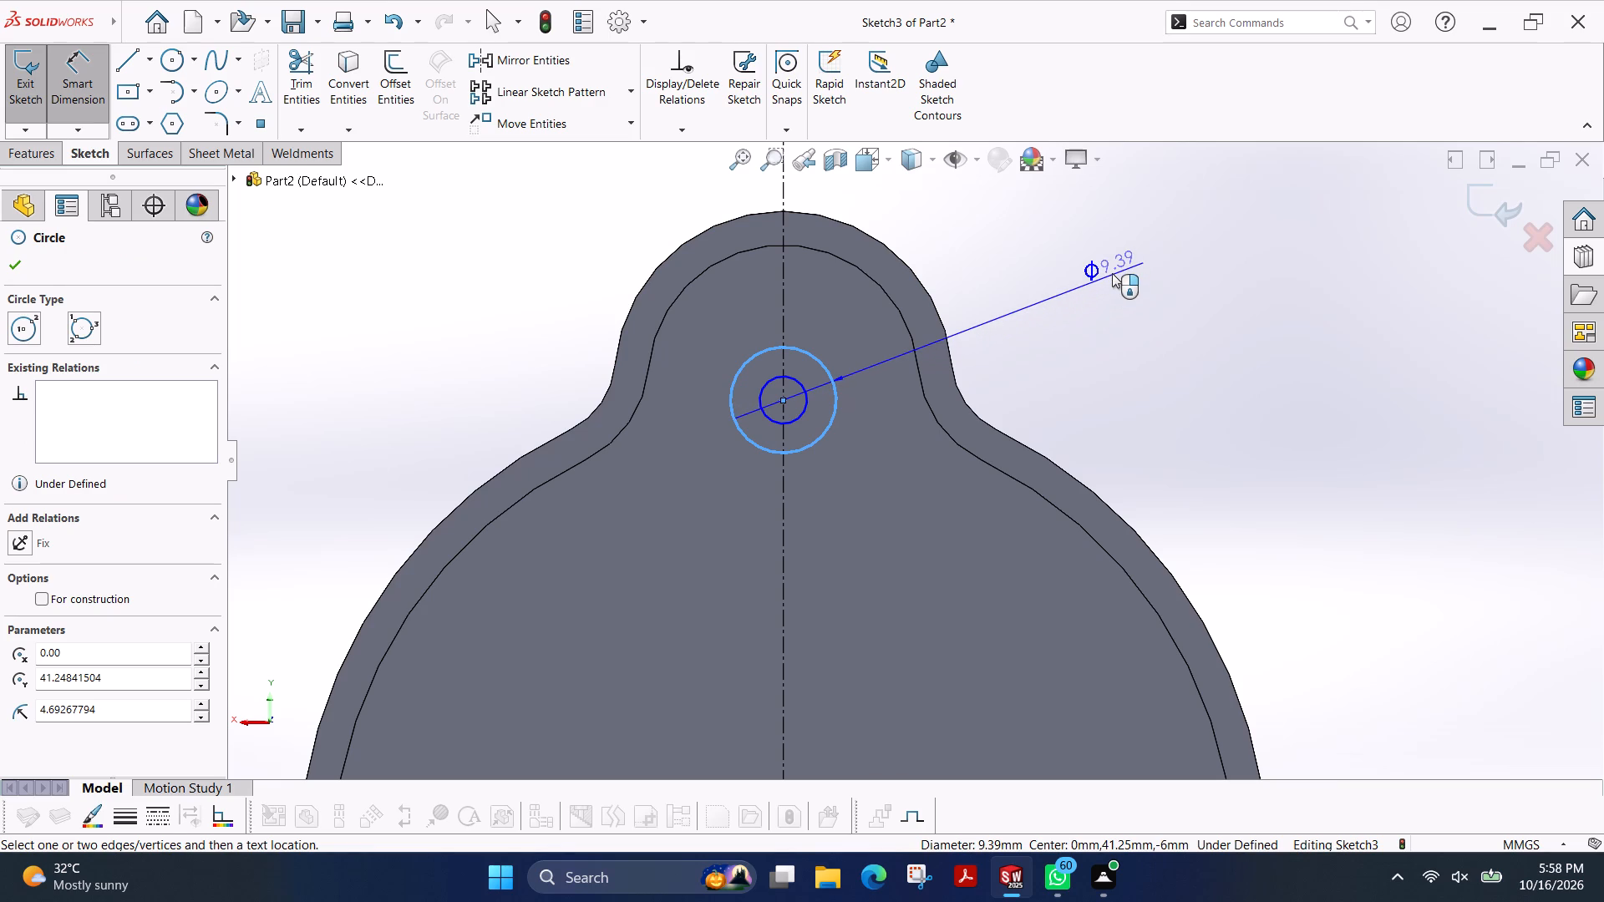
pyautogui.click(1112, 273)
pyautogui.write('11')
pyautogui.press('Return')
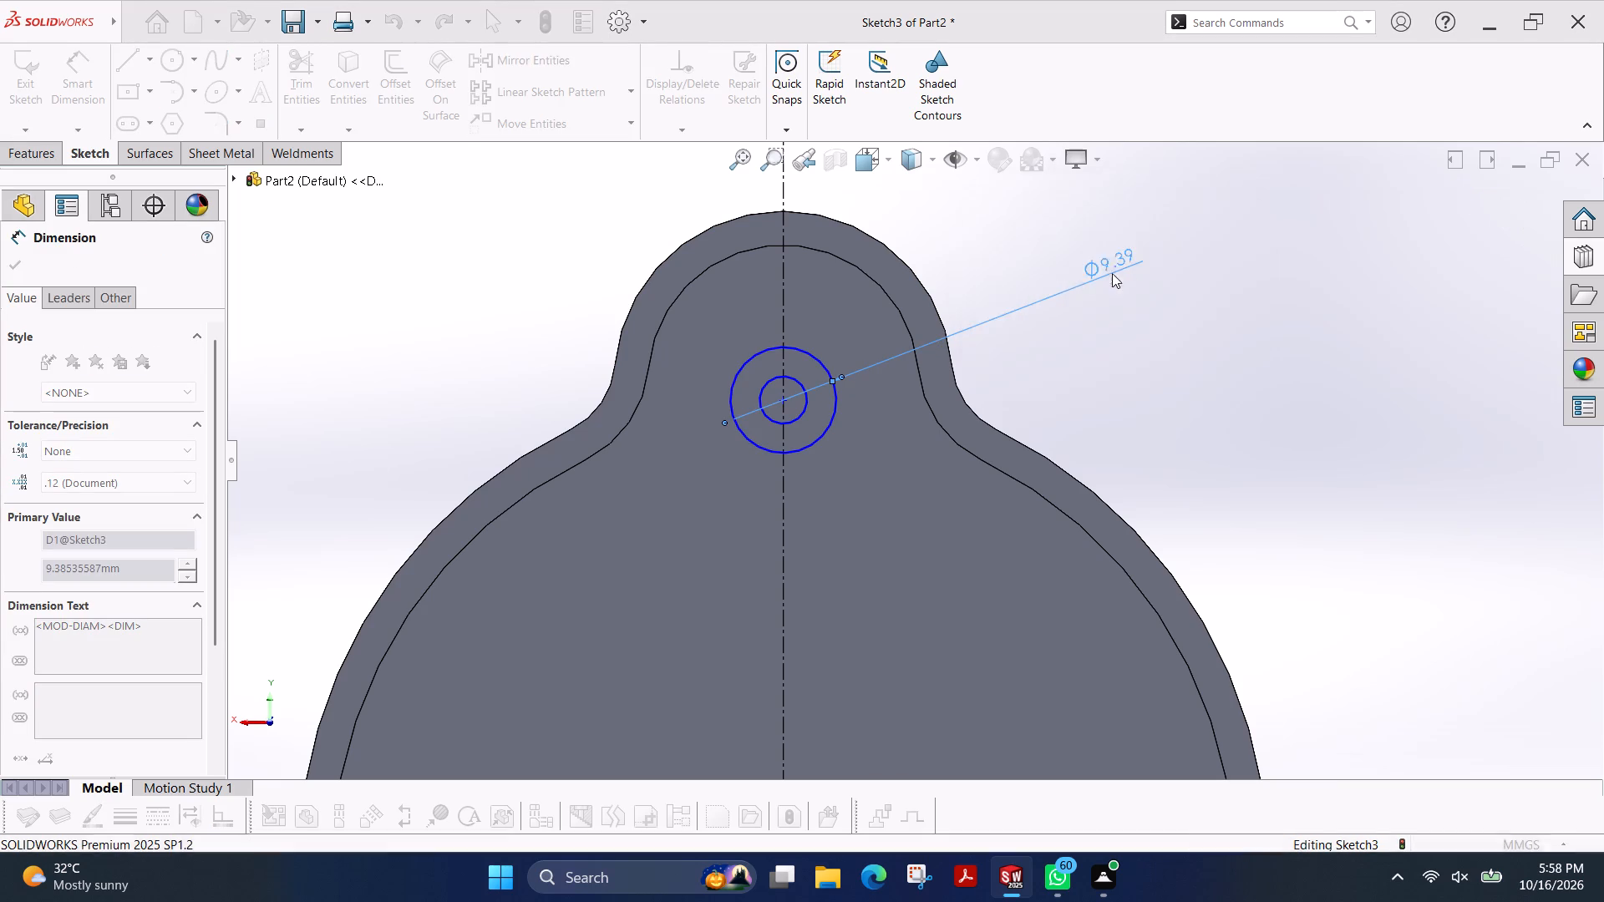
# Dimension the smaller concentric circle in the upper lug to a diameter of 6 mm.
pyautogui.click(802, 413)
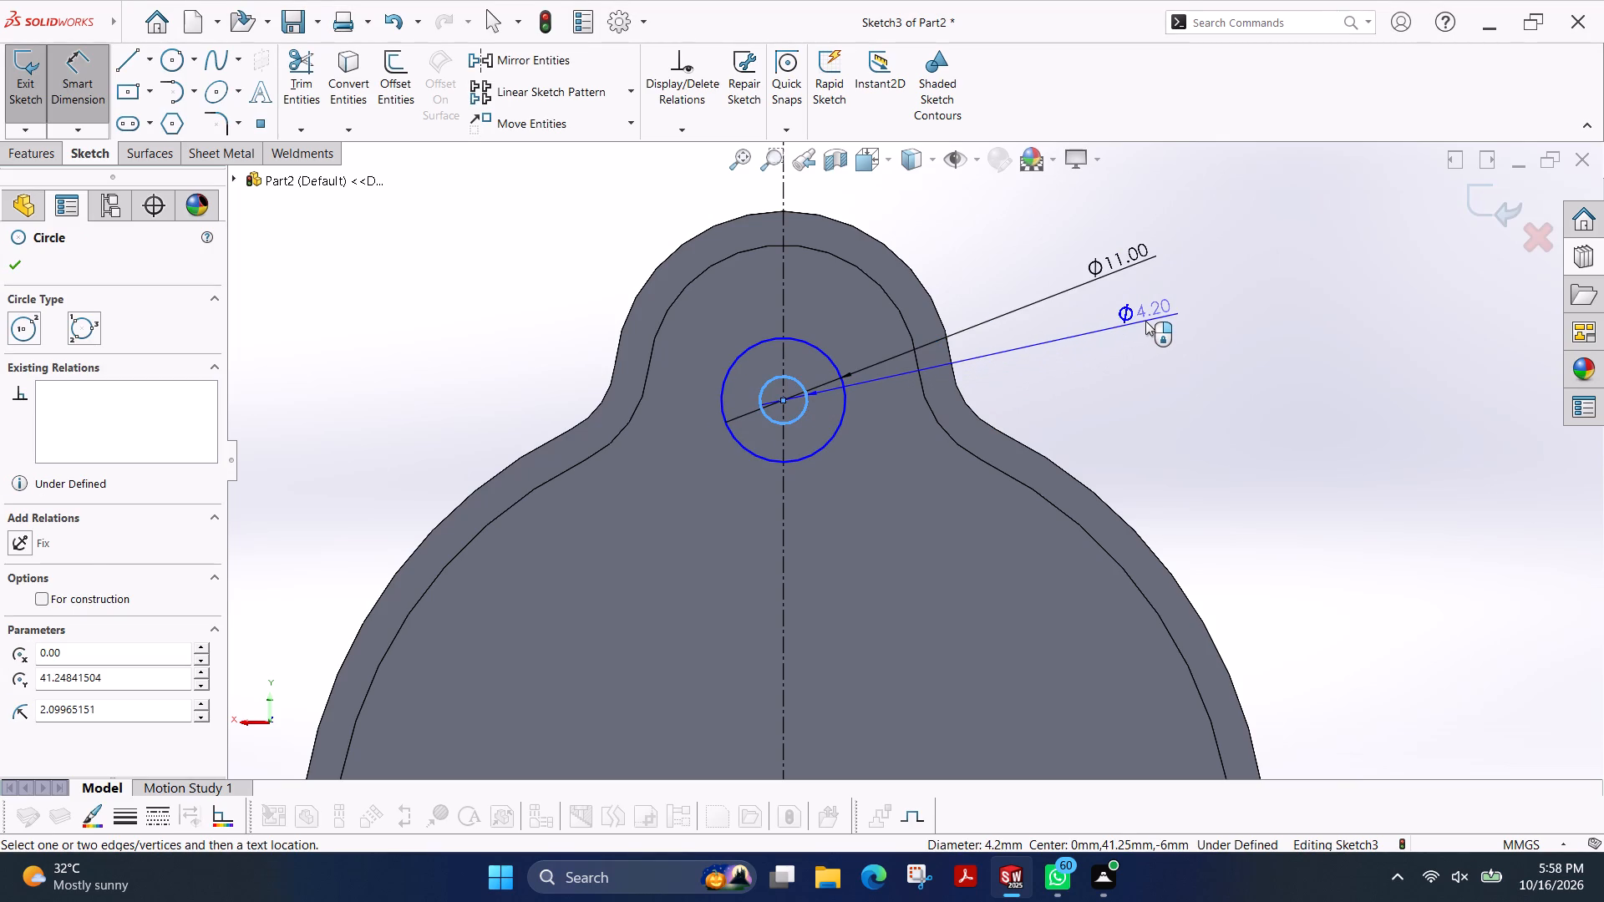
pyautogui.click(1145, 321)
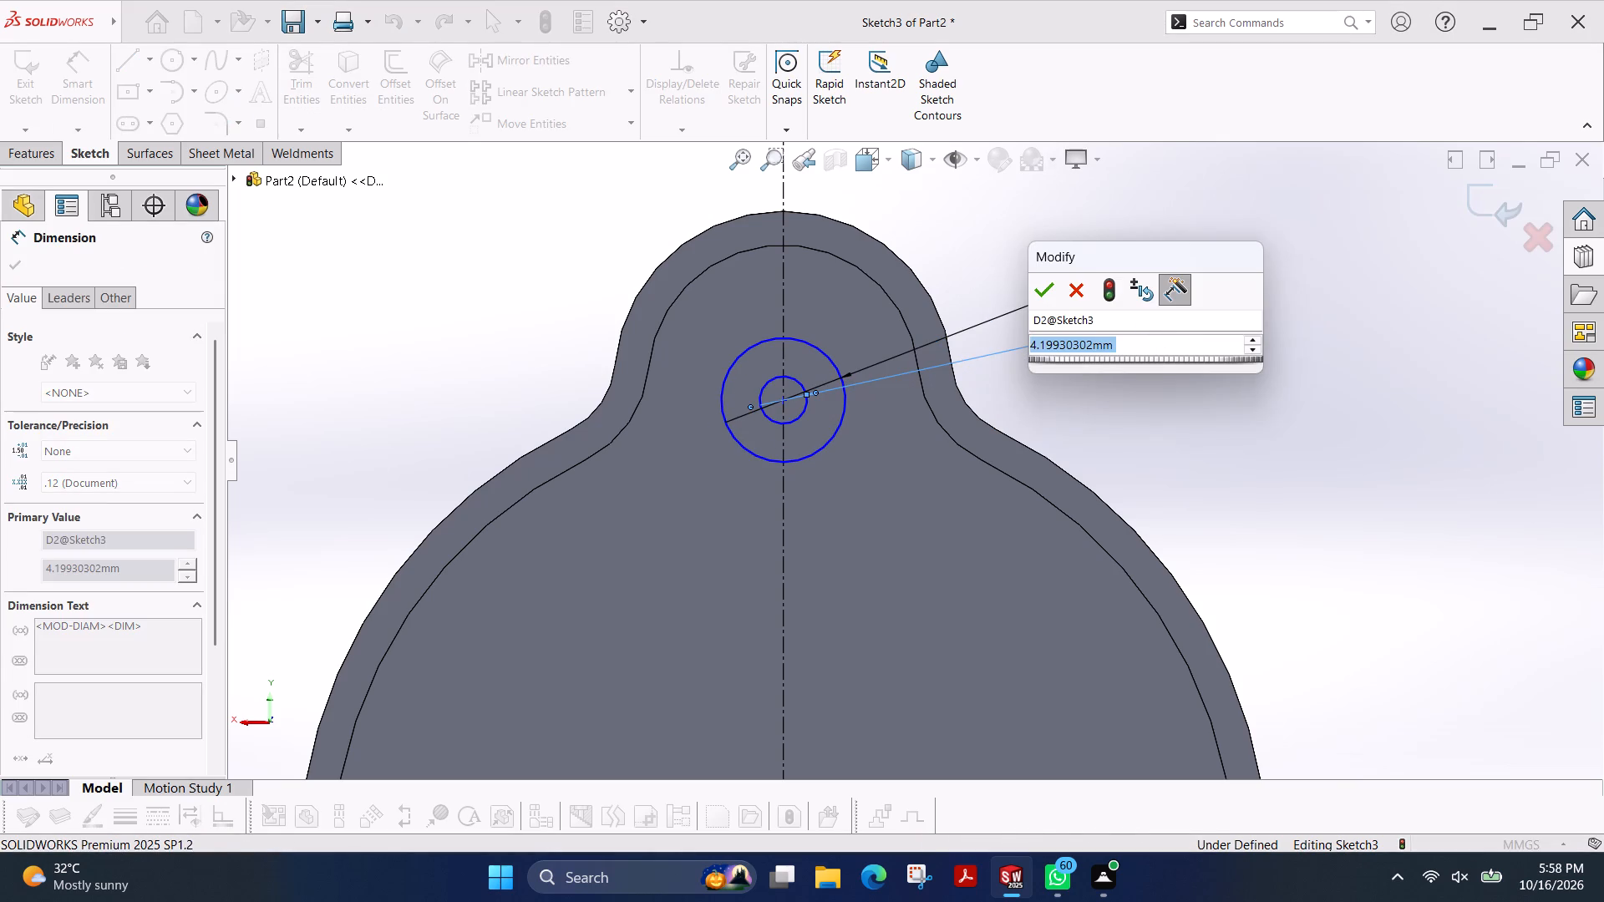
pyautogui.press('6')
pyautogui.press('Return')
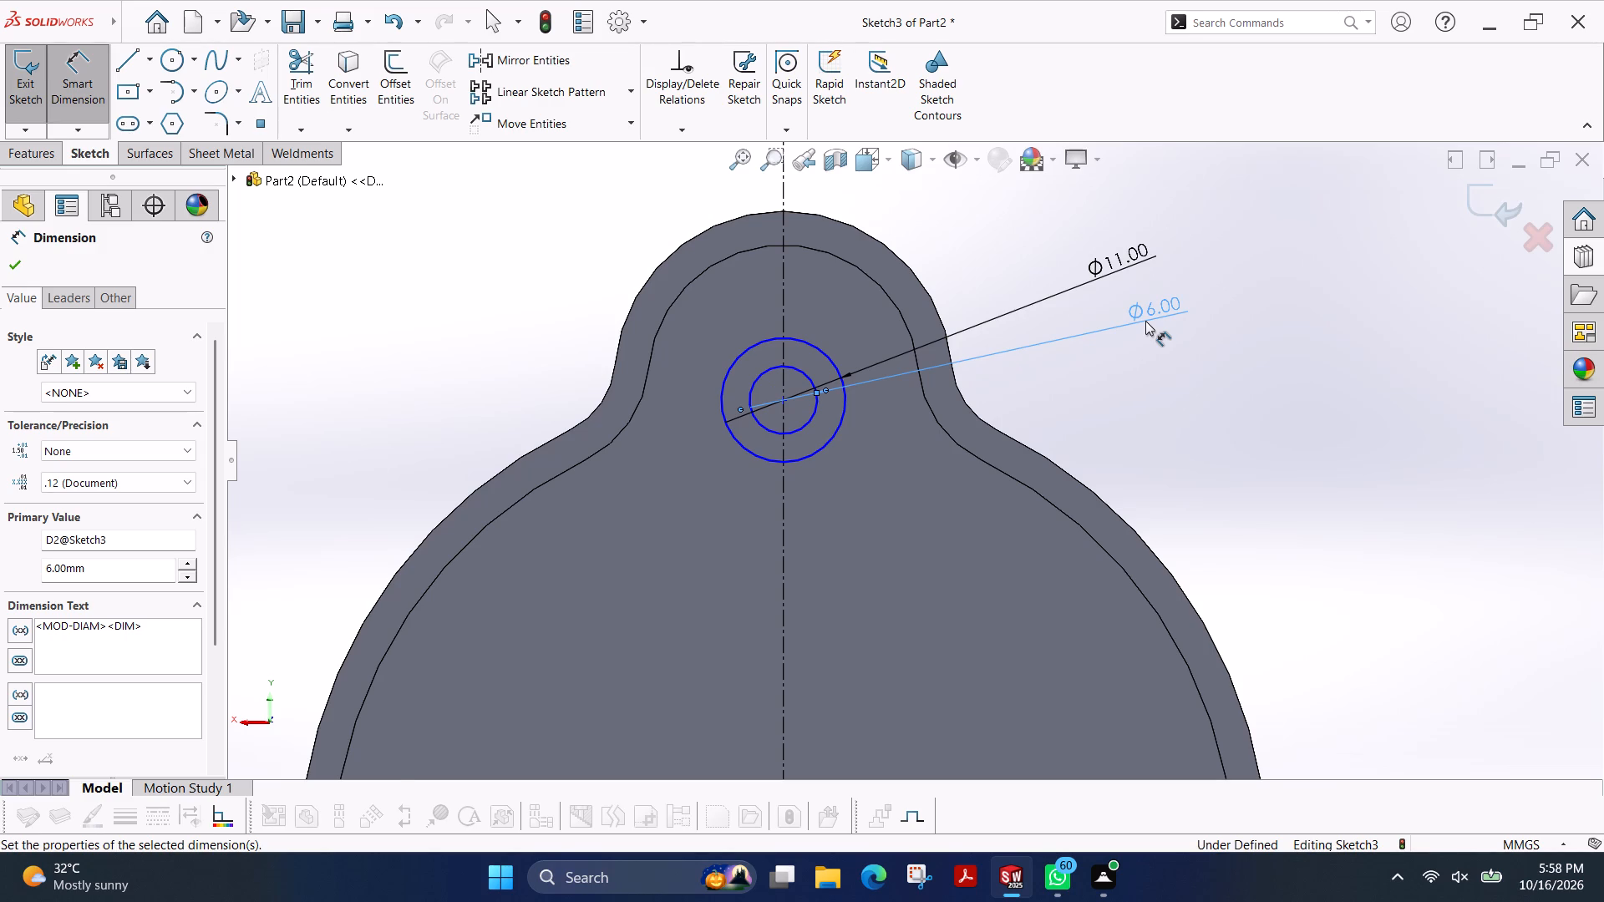
pyautogui.scroll(1, 1145, 321)
pyautogui.scroll(3, 1033, 396)
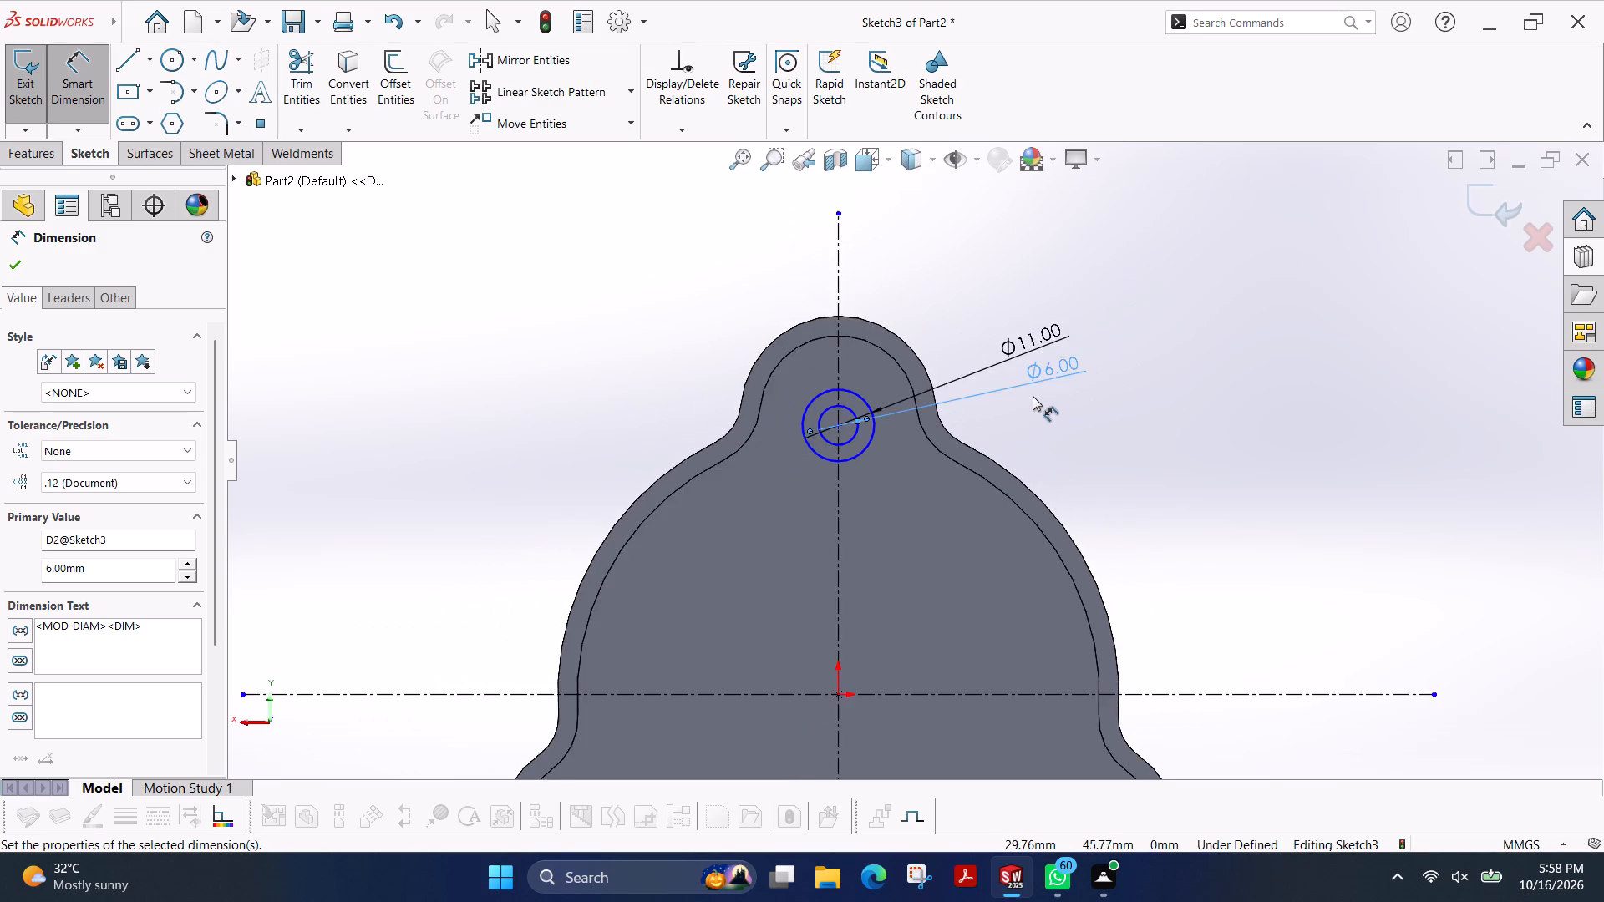
pyautogui.scroll(2, 944, 535)
pyautogui.scroll(-3, 944, 535)
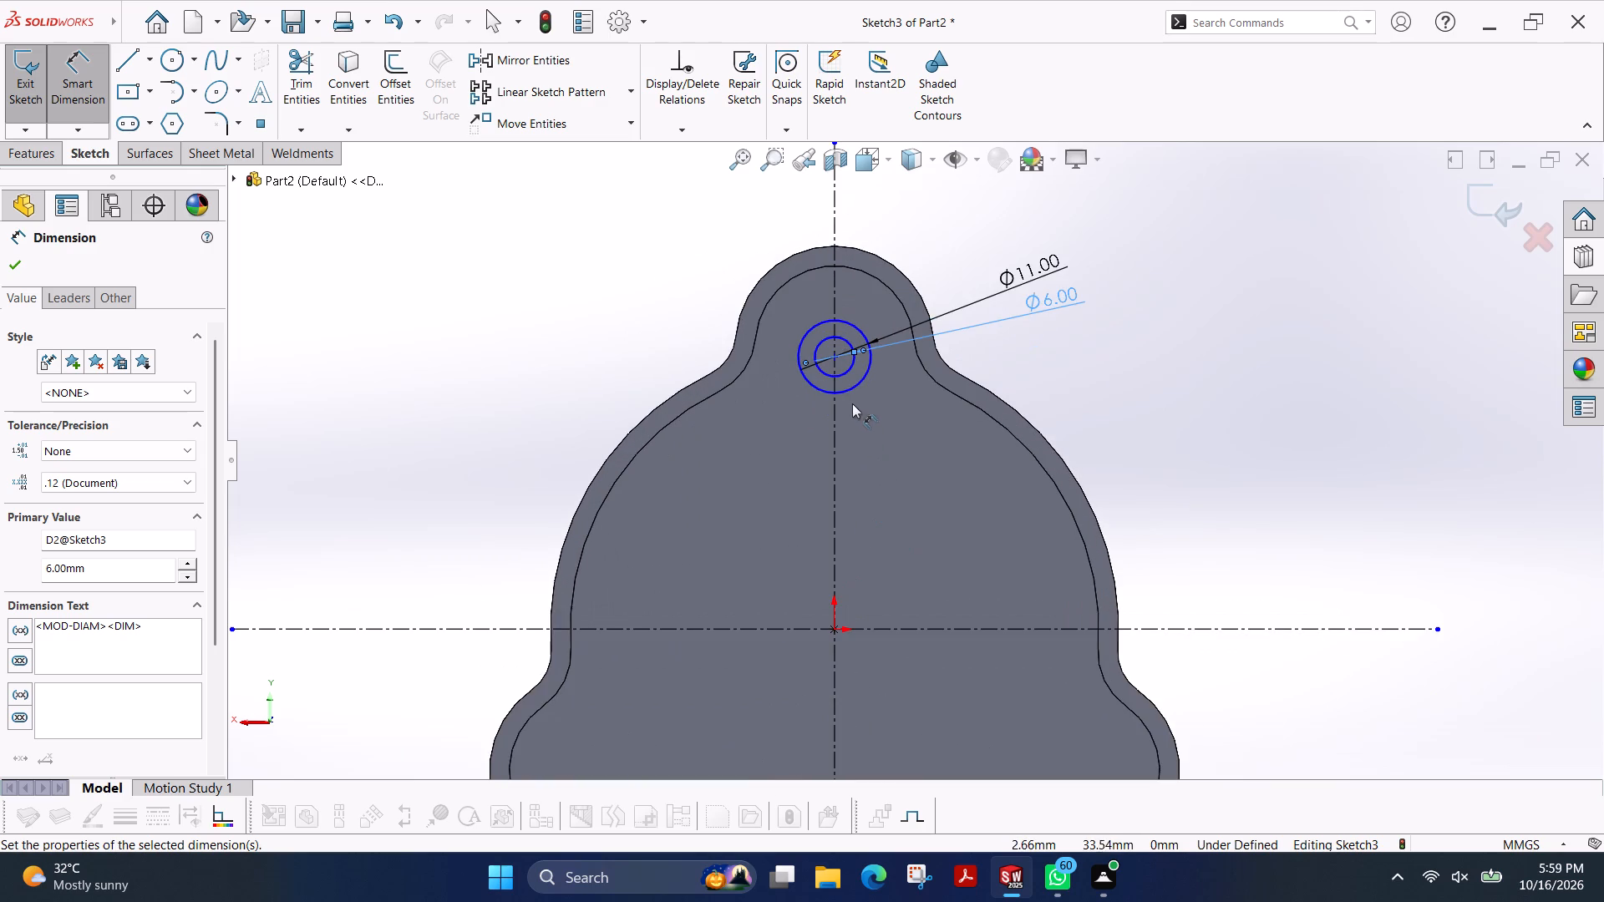
pyautogui.scroll(-1, 849, 374)
pyautogui.click(12, 269)
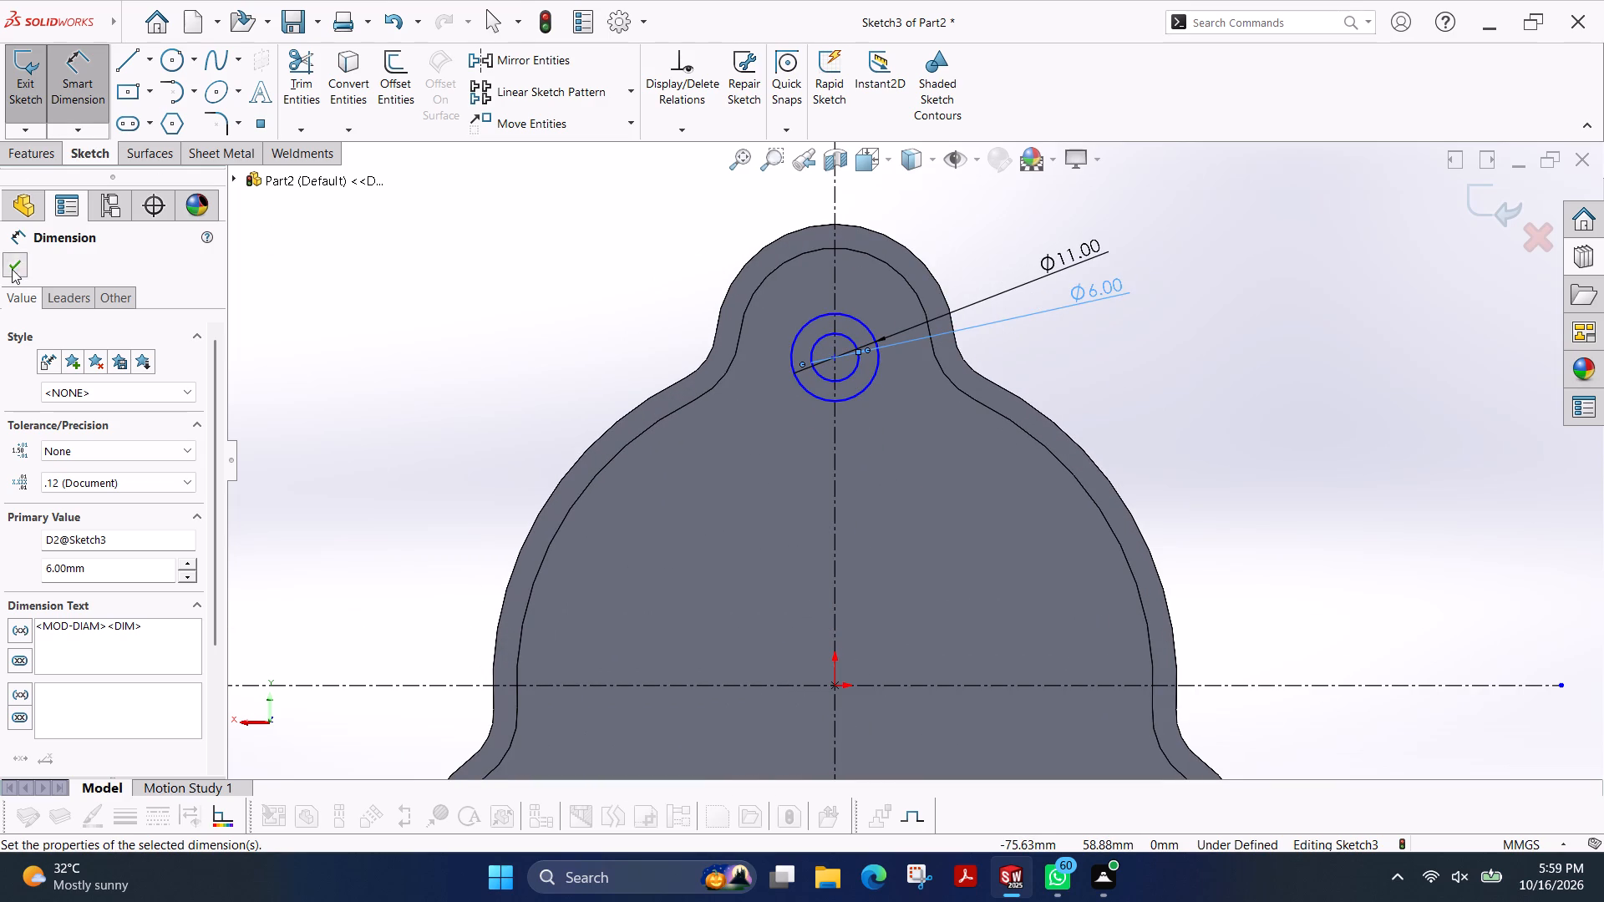
# Dimension the concentric circles' centre to 43 mm above the horizontal centreline.
pyautogui.click(84, 81)
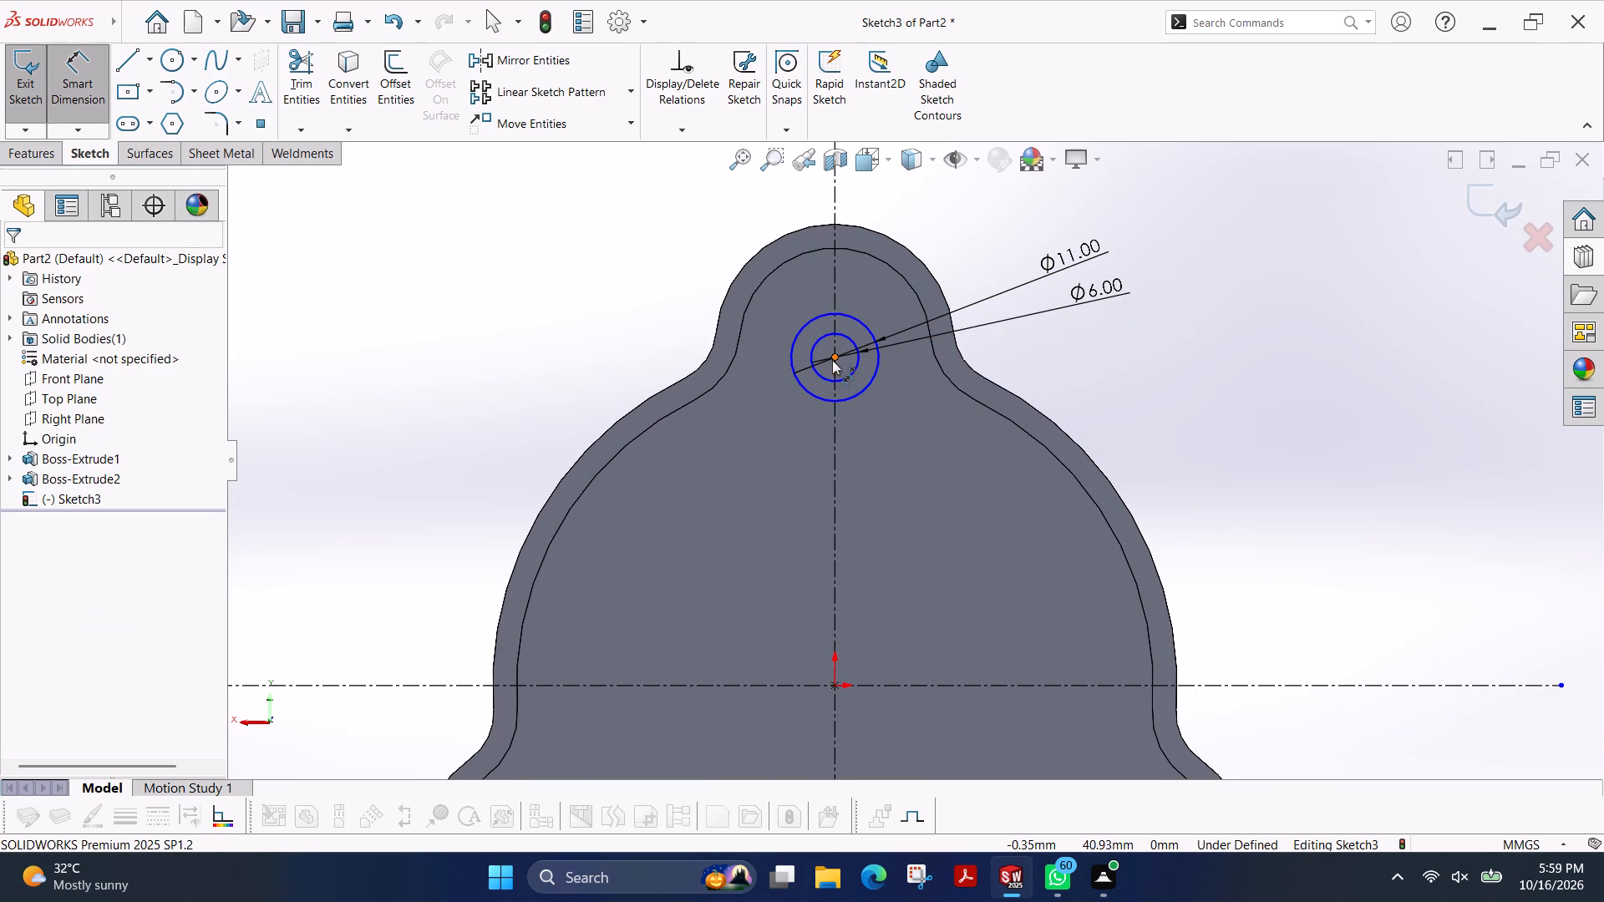
pyautogui.click(835, 357)
pyautogui.click(733, 687)
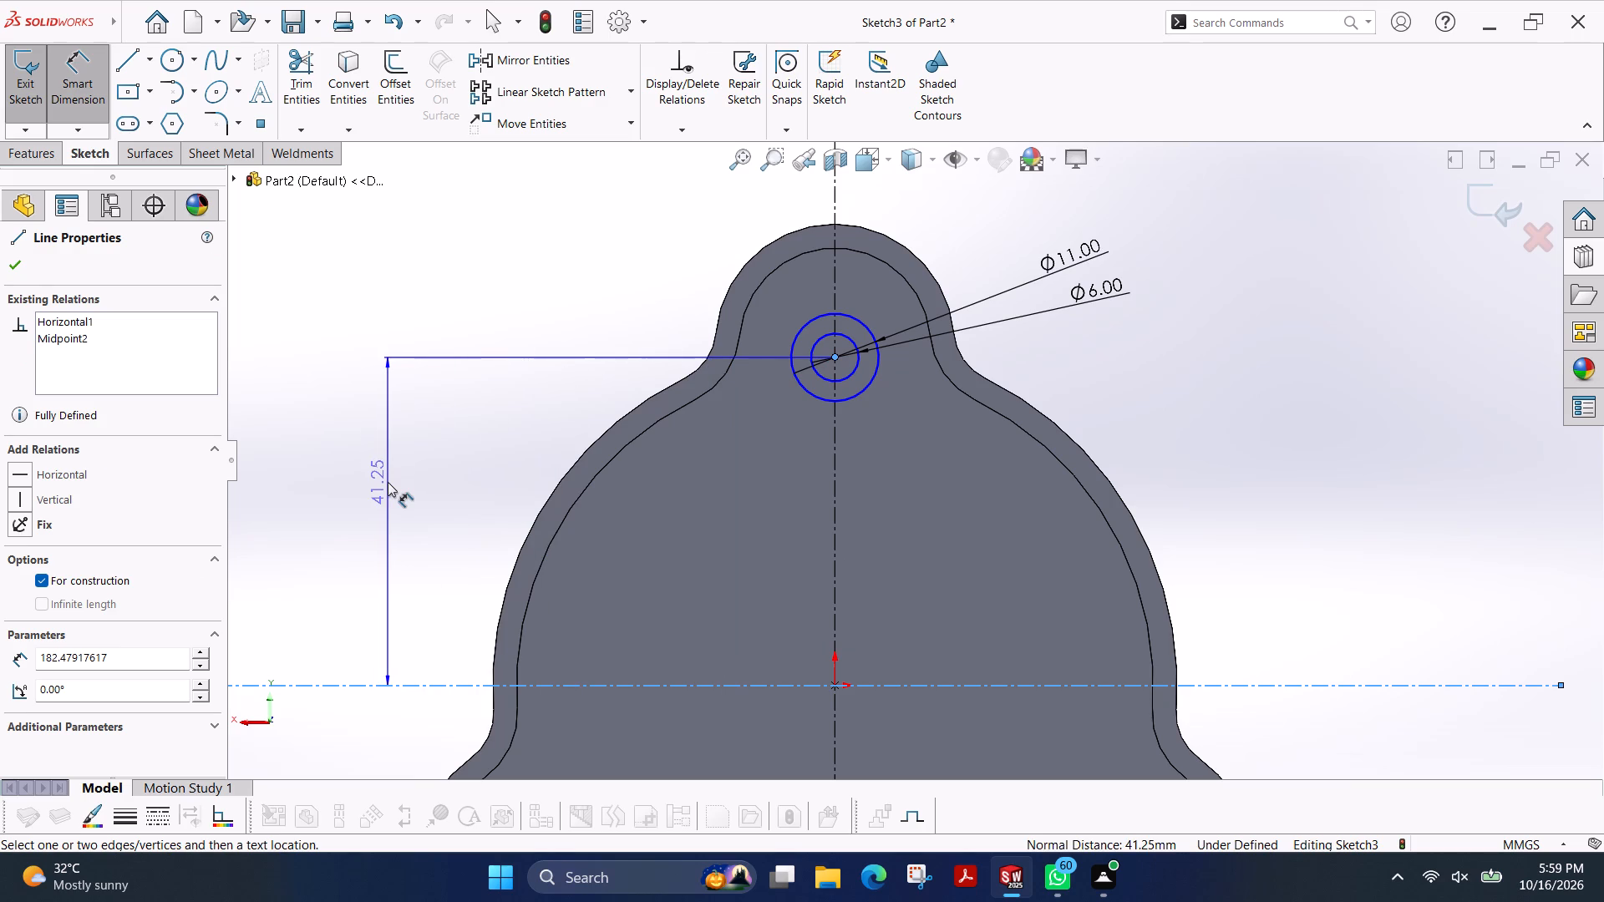
pyautogui.click(386, 485)
pyautogui.write('43')
pyautogui.press('Return')
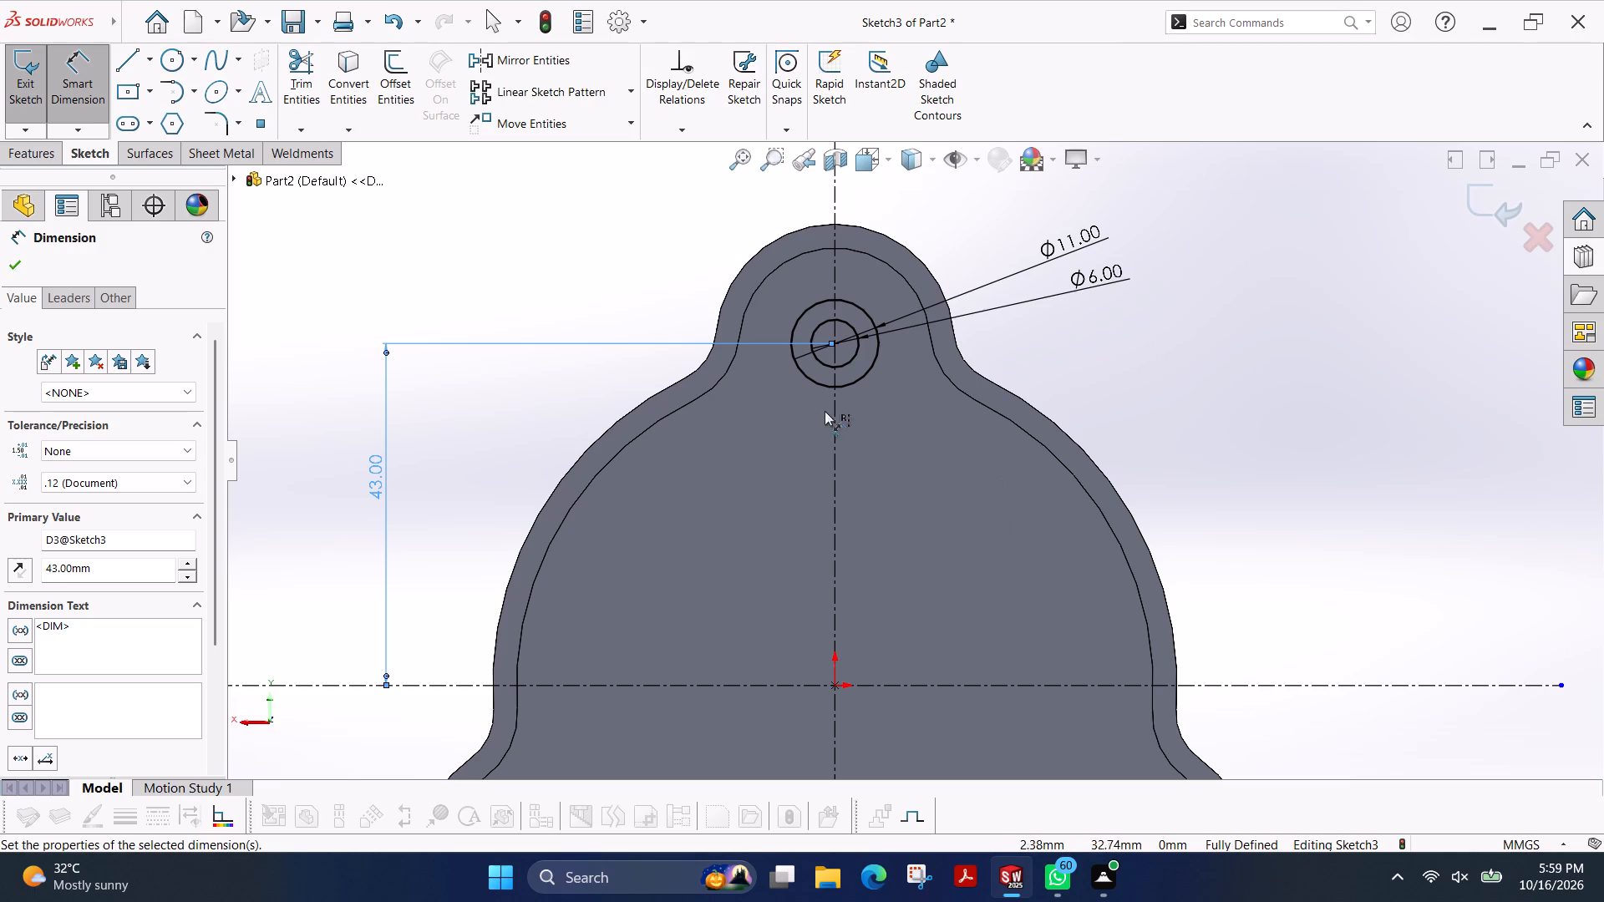
pyautogui.scroll(4, 831, 412)
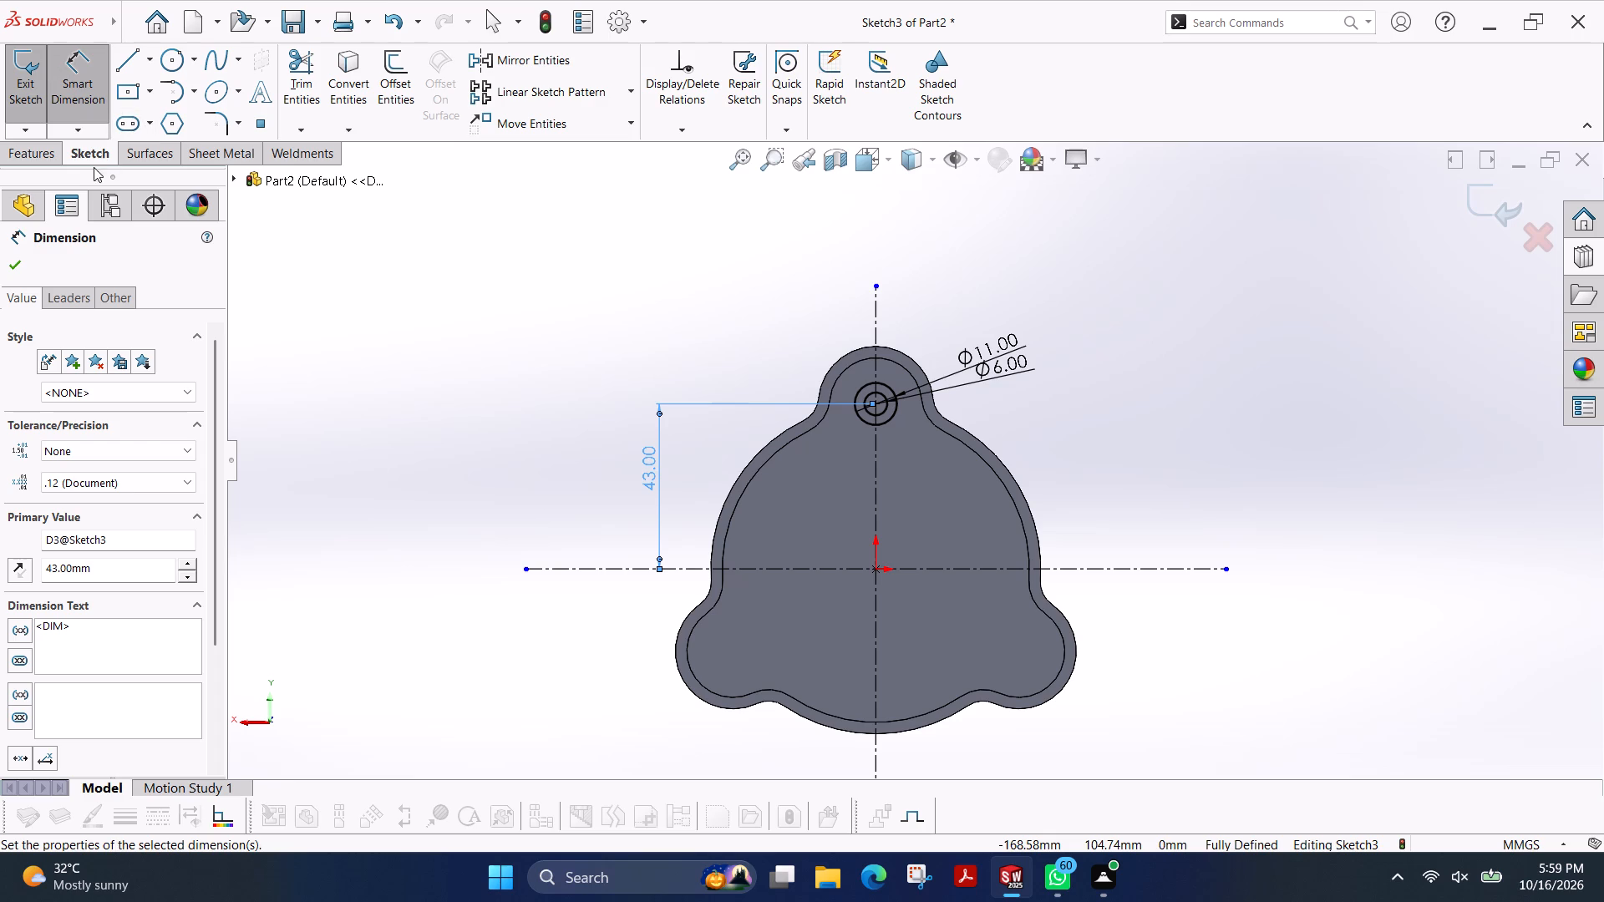
pyautogui.click(16, 264)
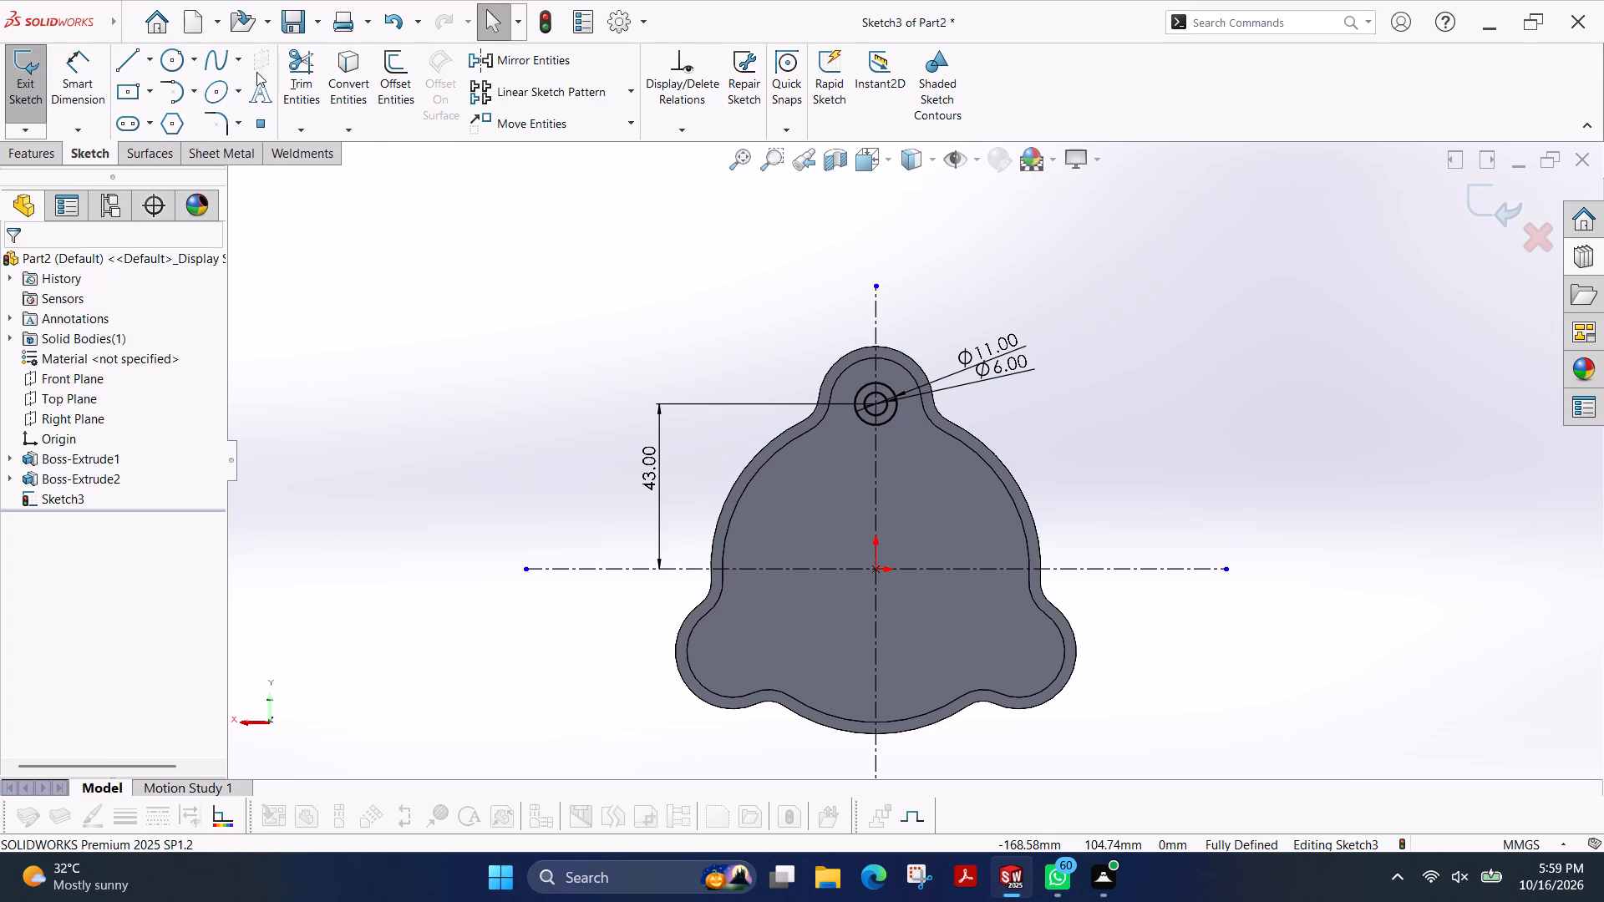
# Circular-pattern both concentric circles about the origin as 3 equally spaced instances over 360 degrees, one pair per lug.
pyautogui.click(629, 104)
pyautogui.click(540, 139)
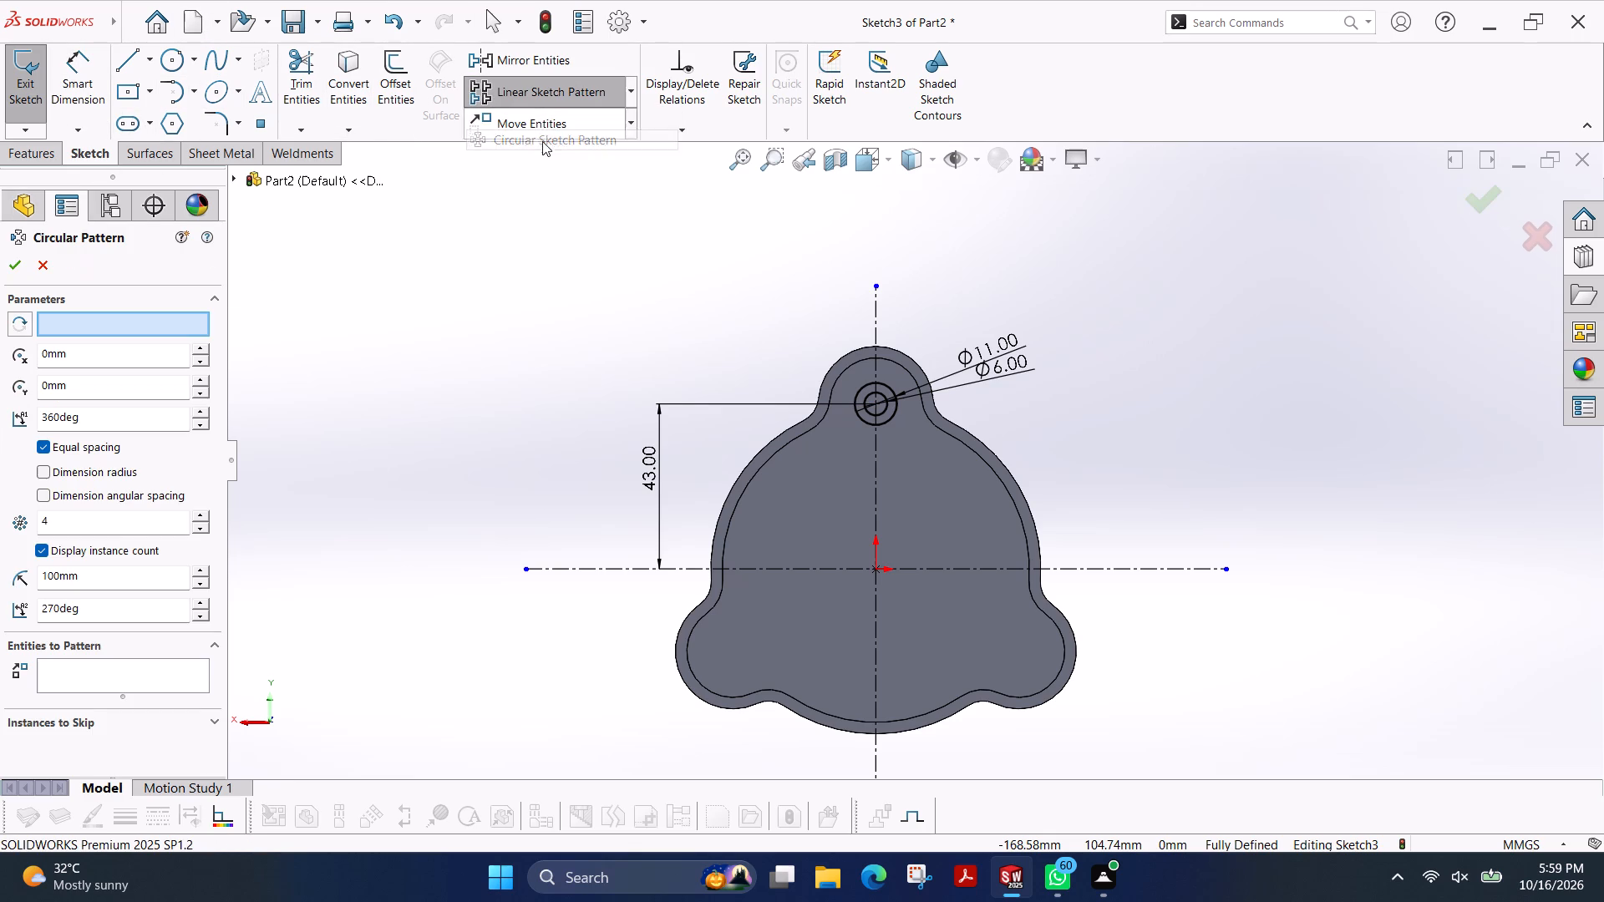
pyautogui.scroll(-3, 898, 394)
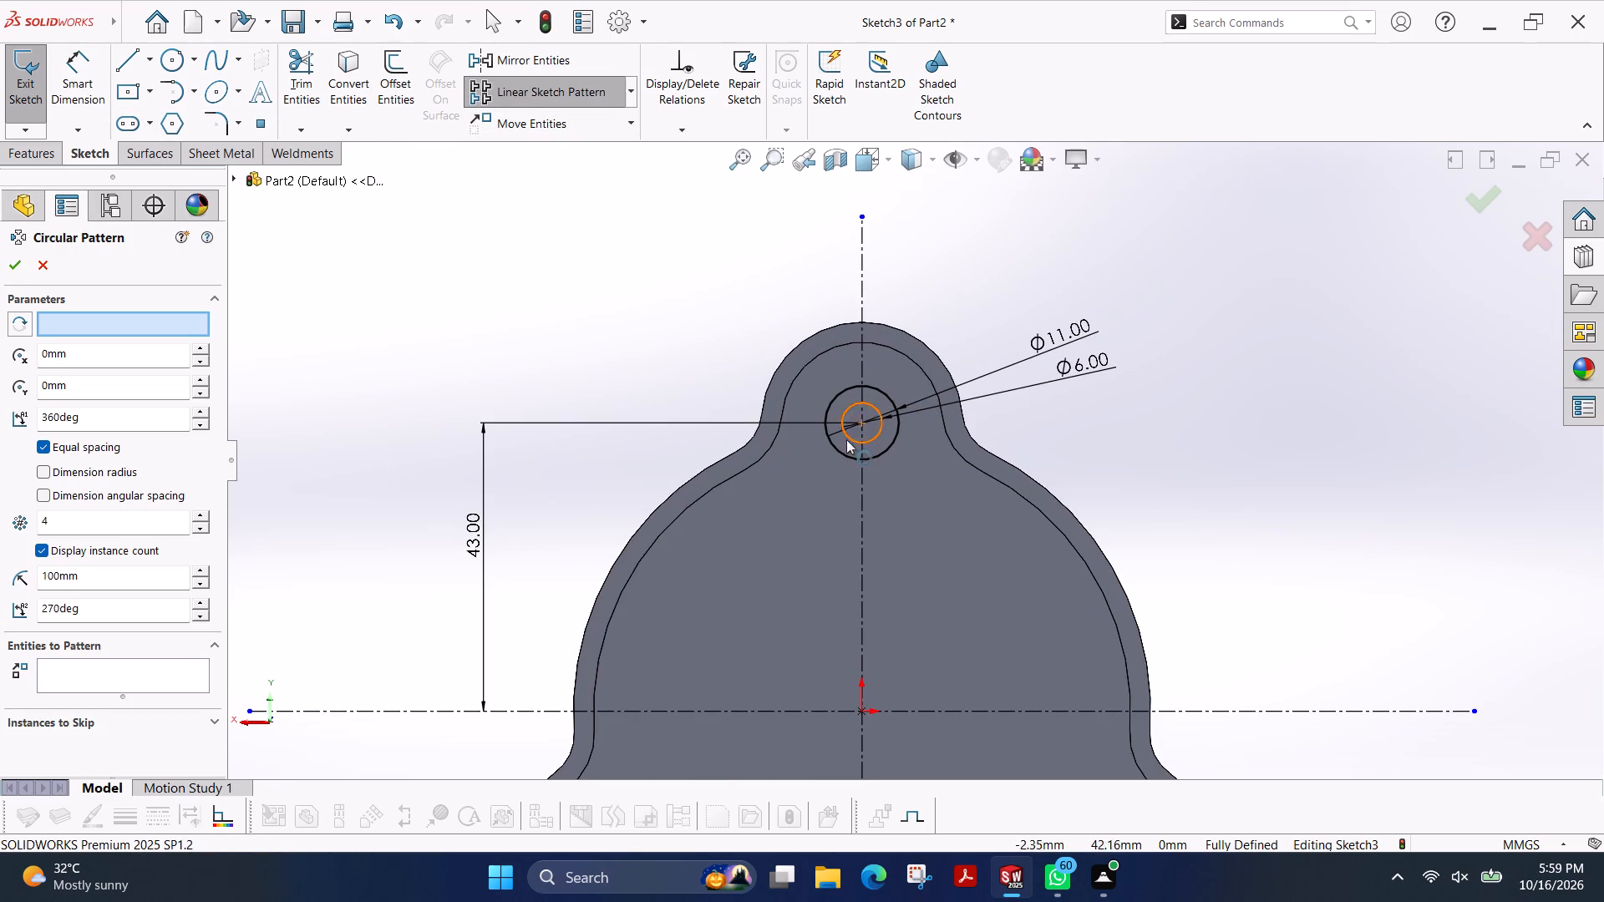
pyautogui.click(77, 672)
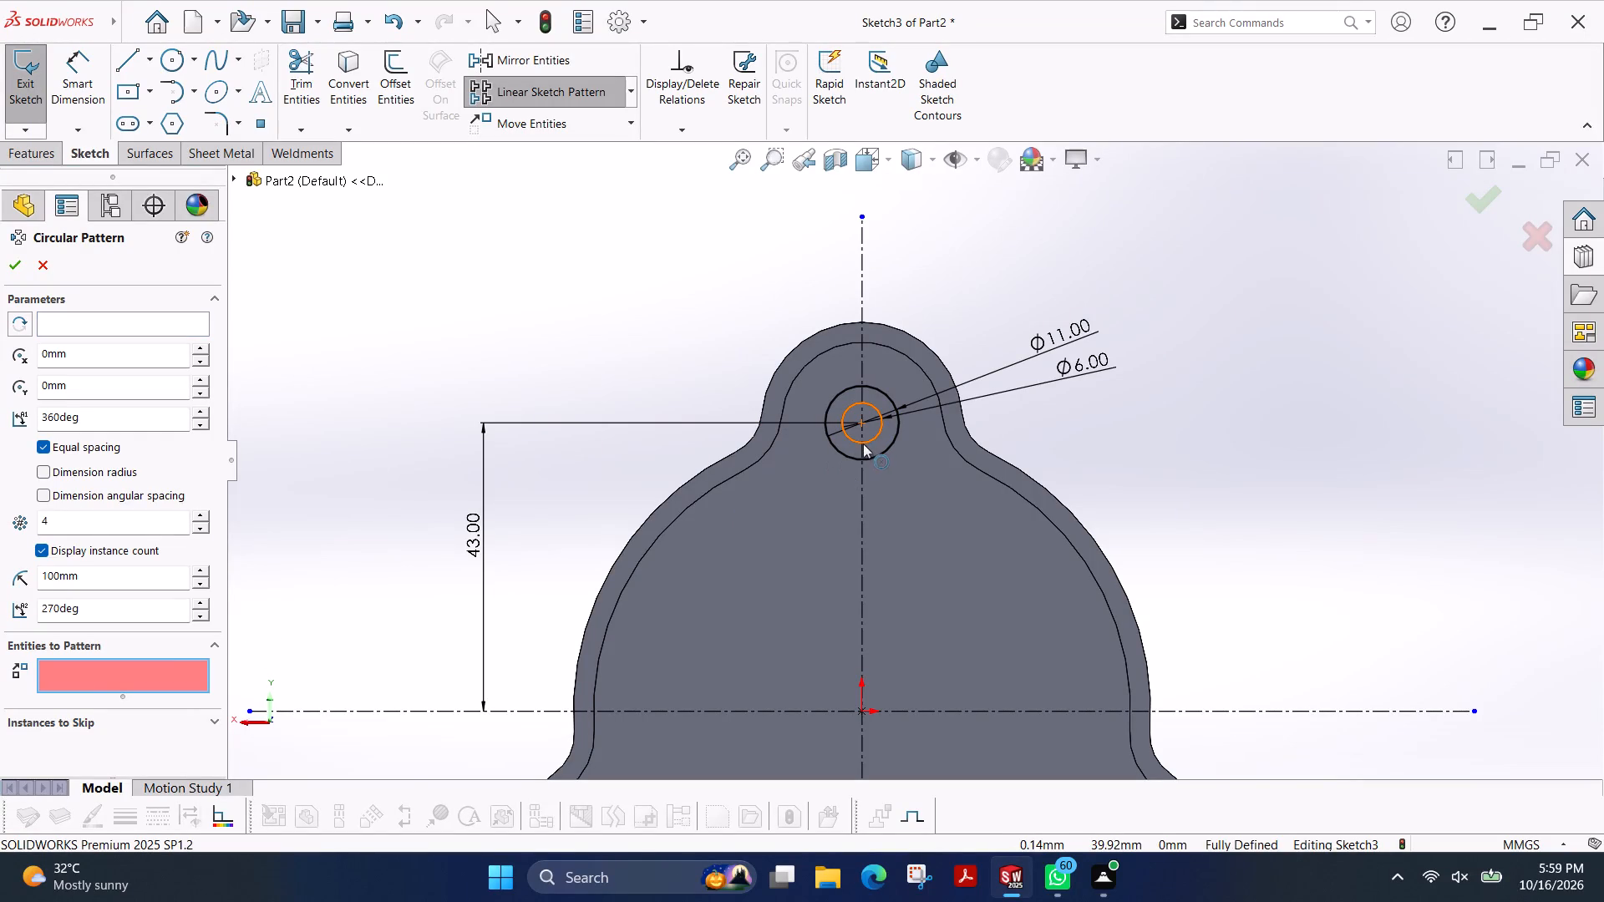
pyautogui.click(852, 442)
pyautogui.click(834, 448)
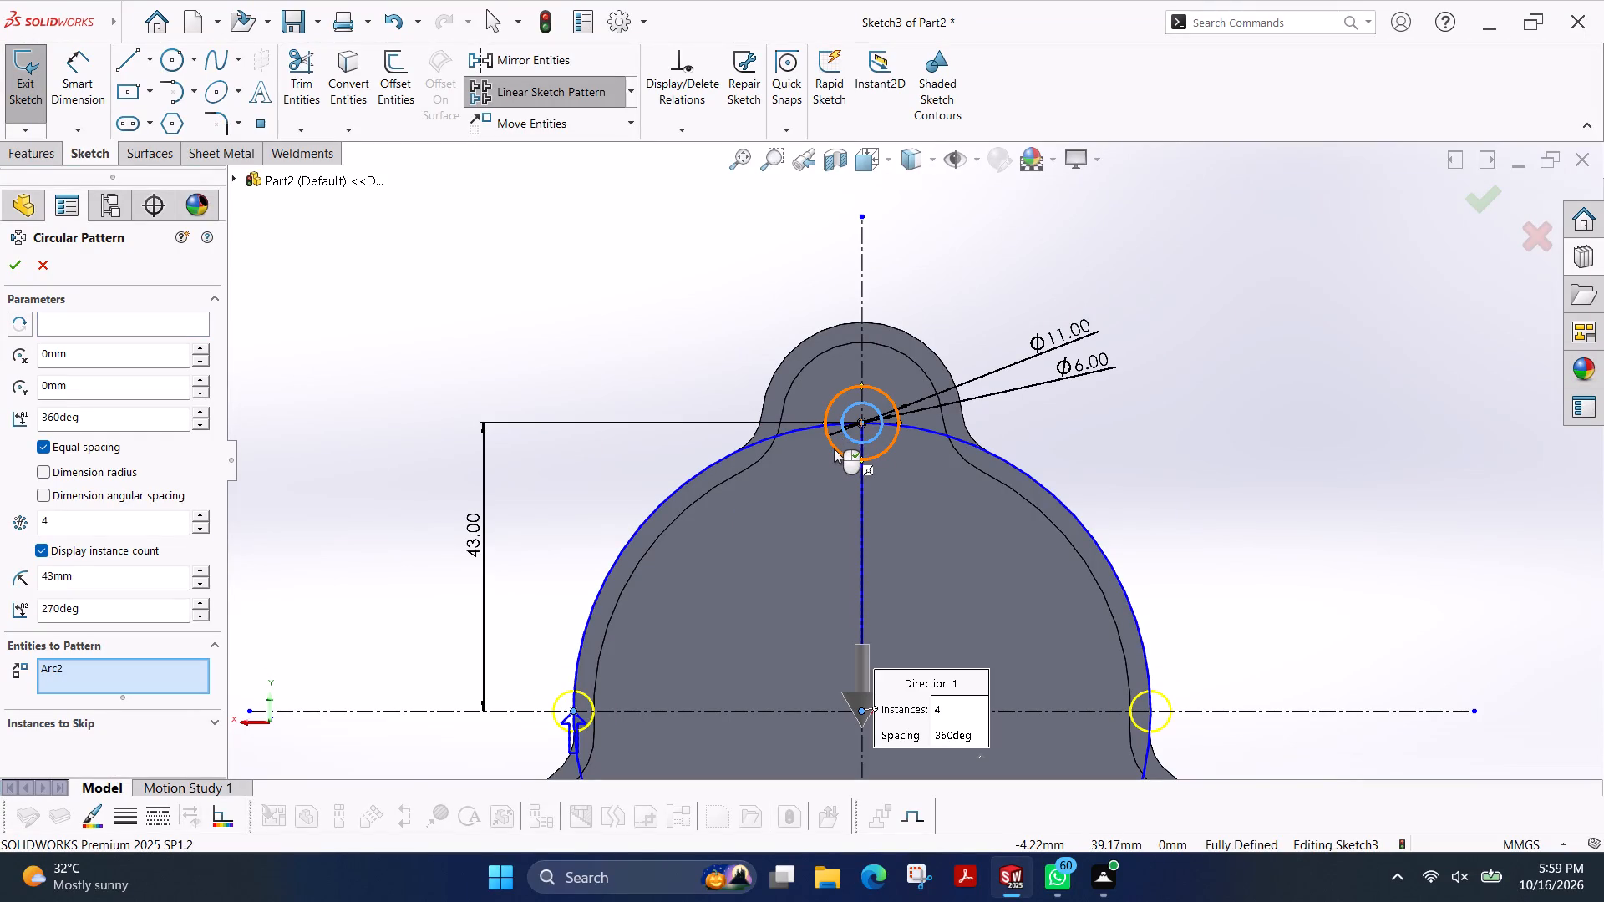
pyautogui.scroll(2, 779, 545)
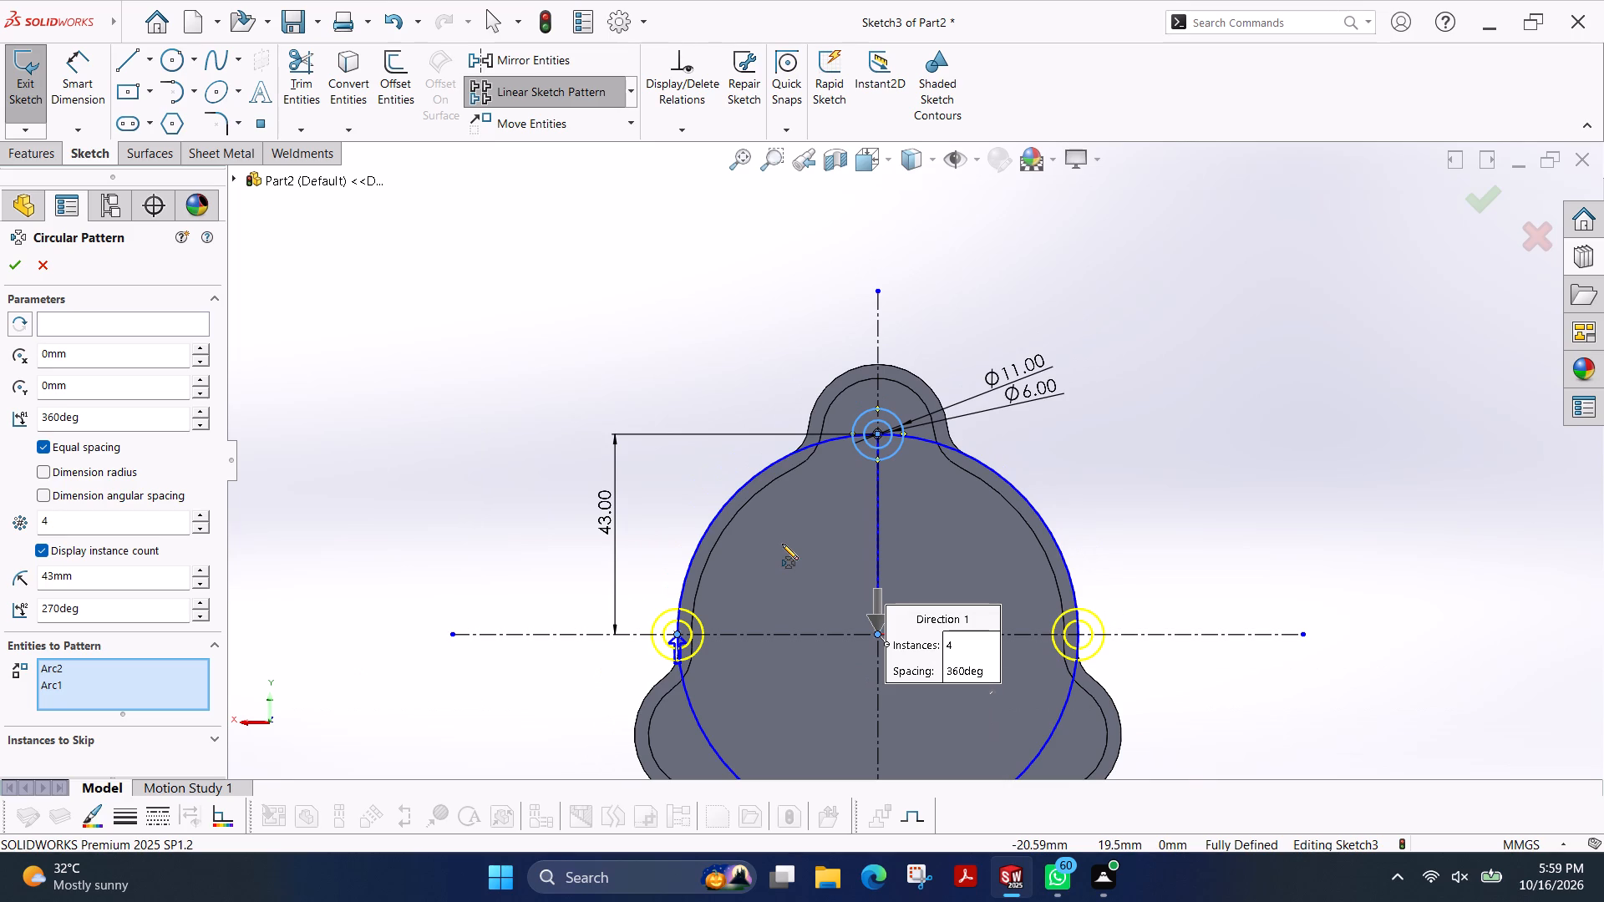
pyautogui.click(208, 528)
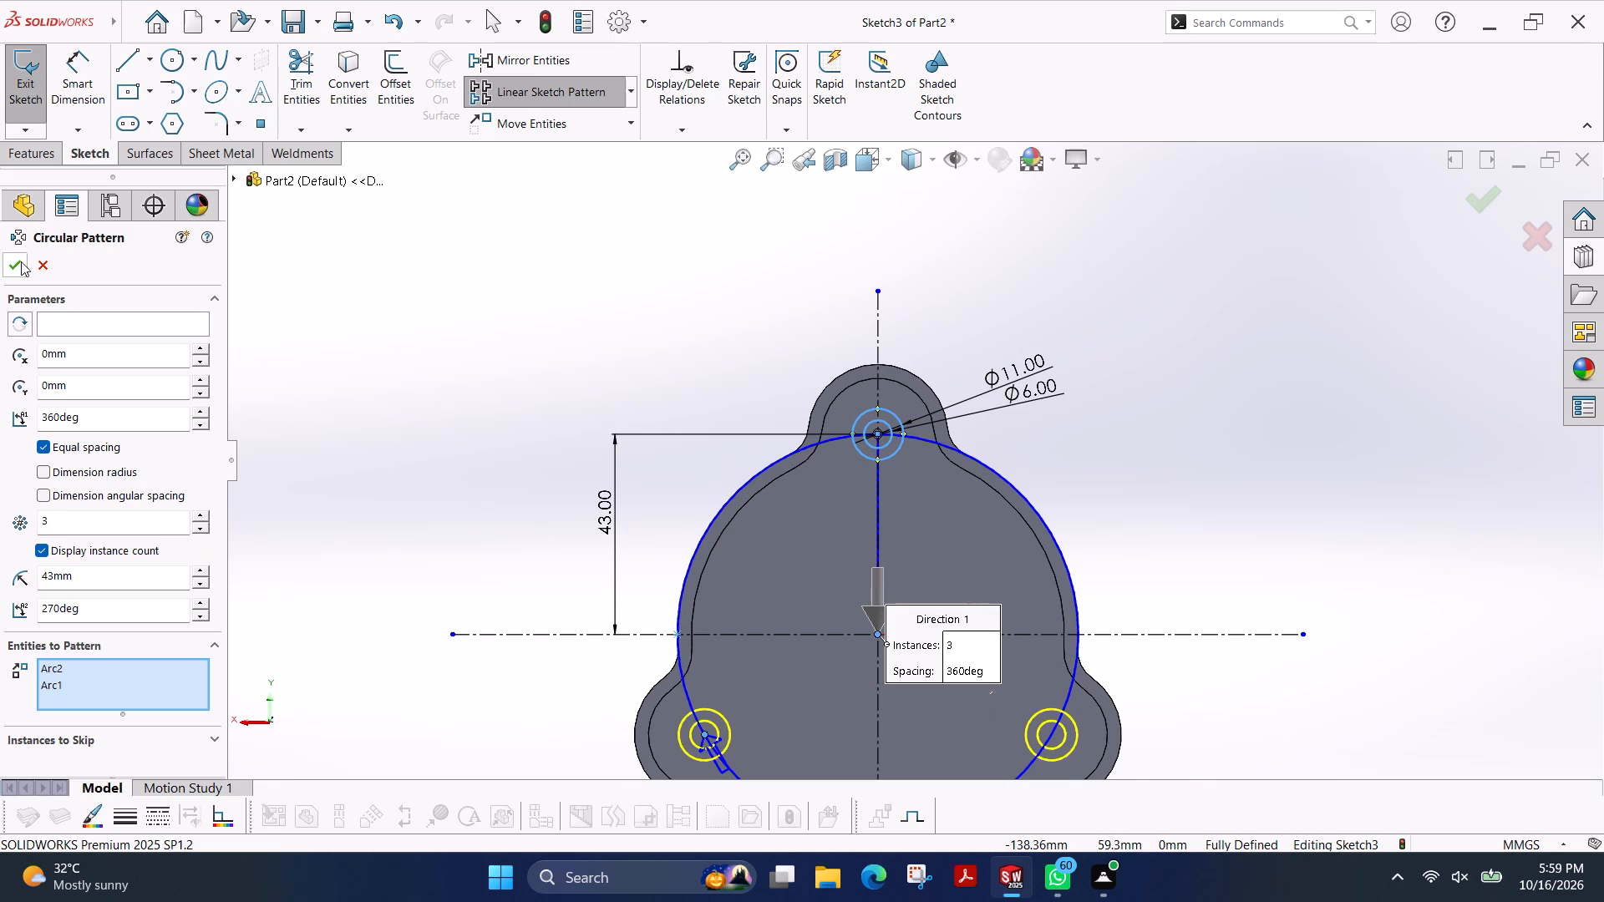
pyautogui.click(10, 269)
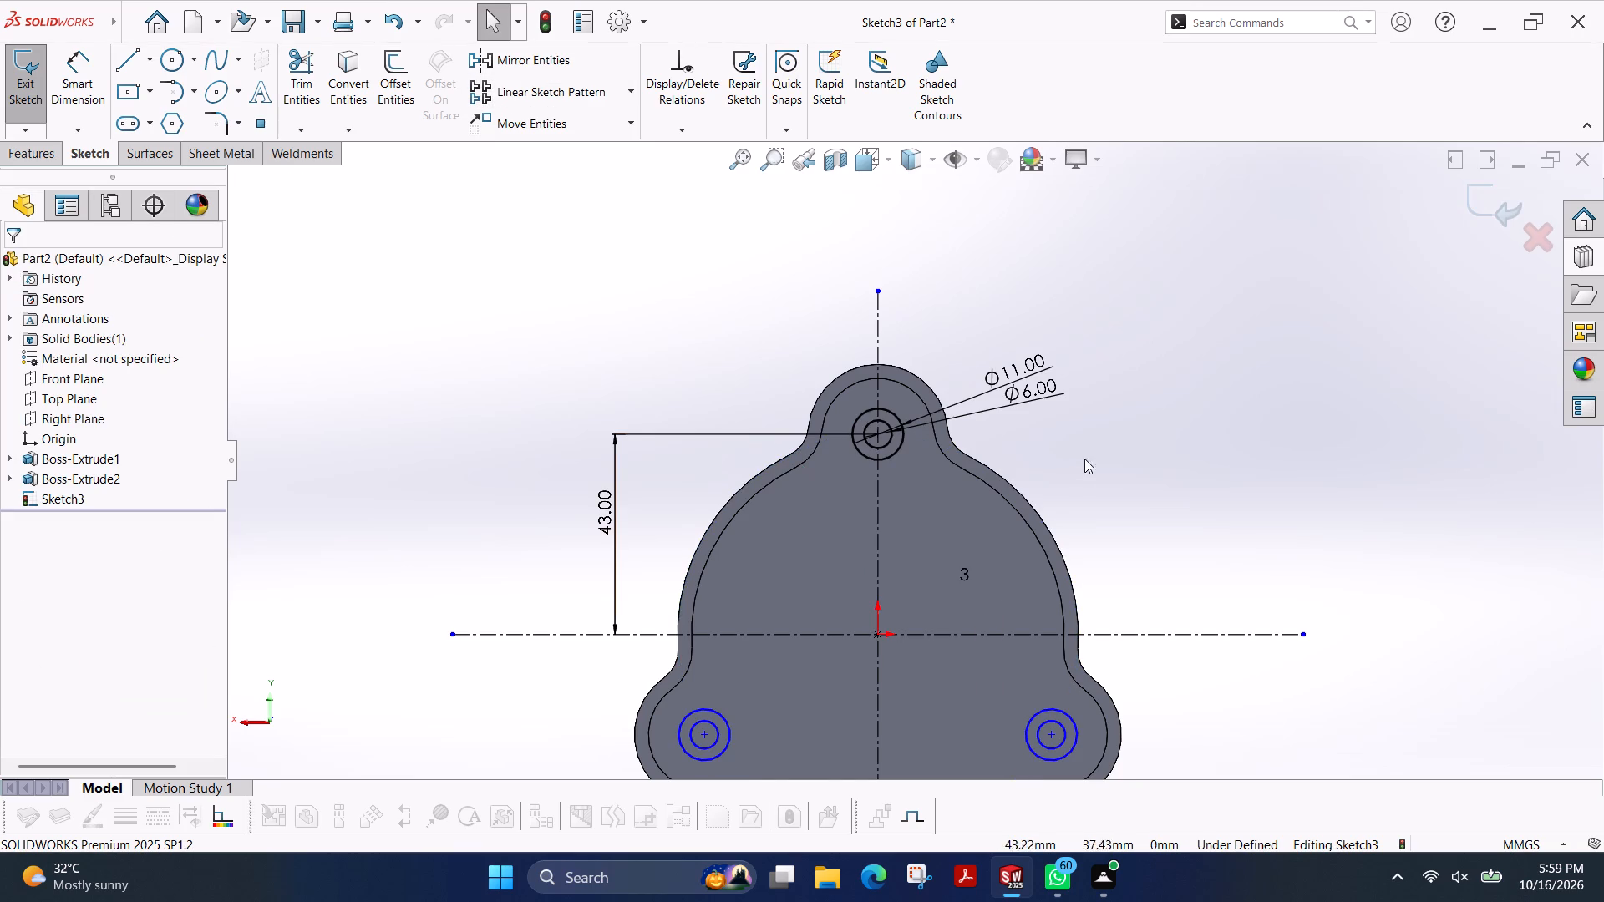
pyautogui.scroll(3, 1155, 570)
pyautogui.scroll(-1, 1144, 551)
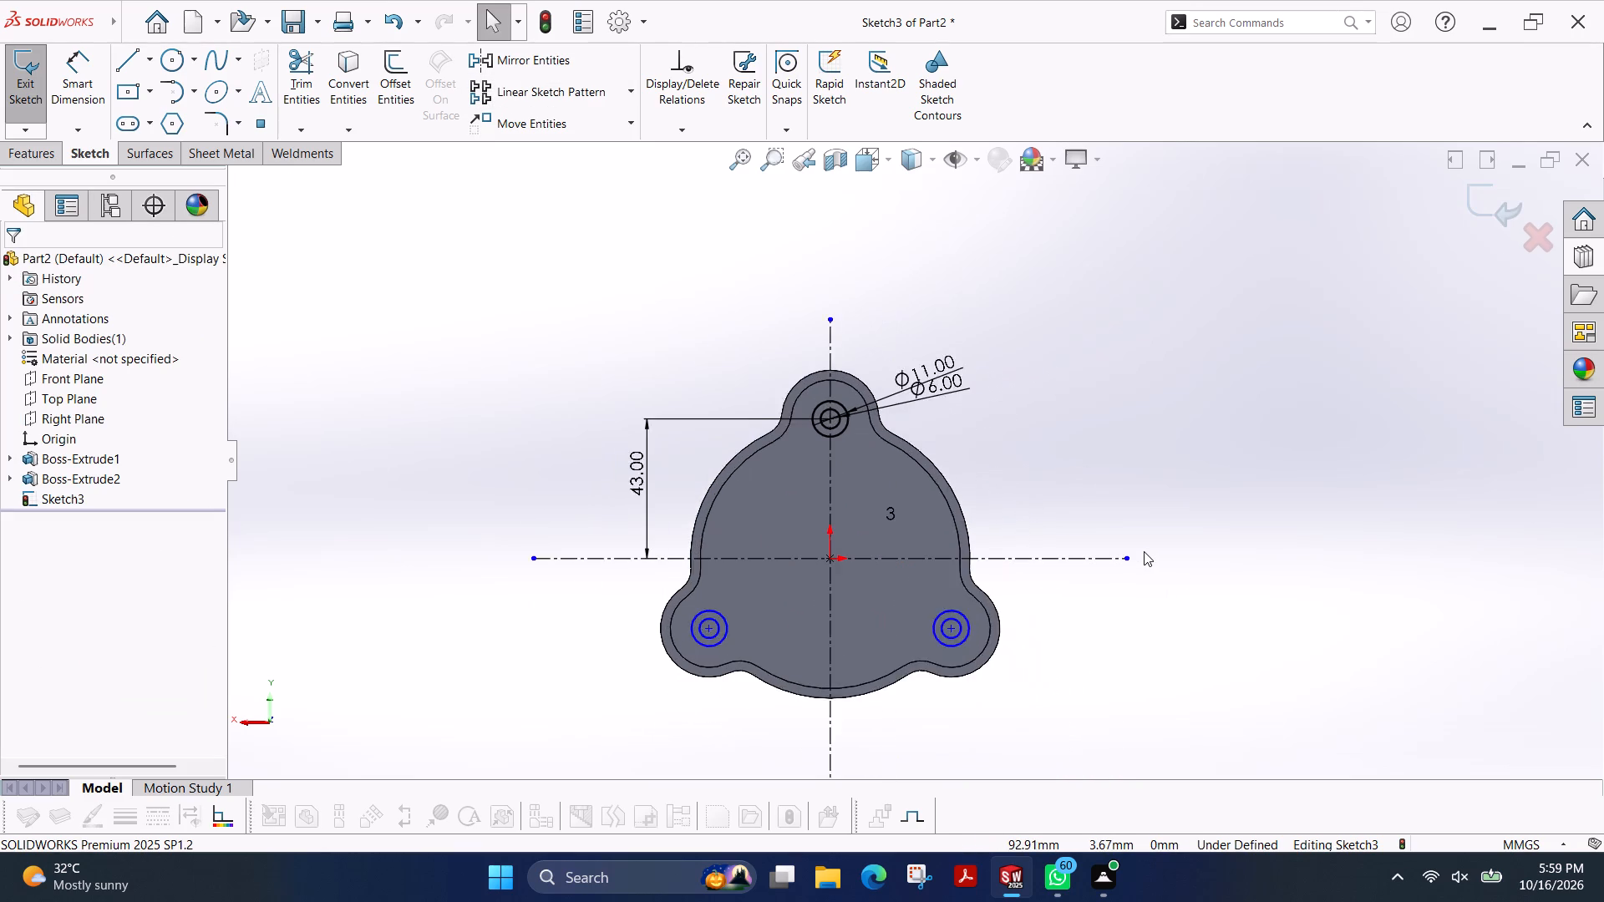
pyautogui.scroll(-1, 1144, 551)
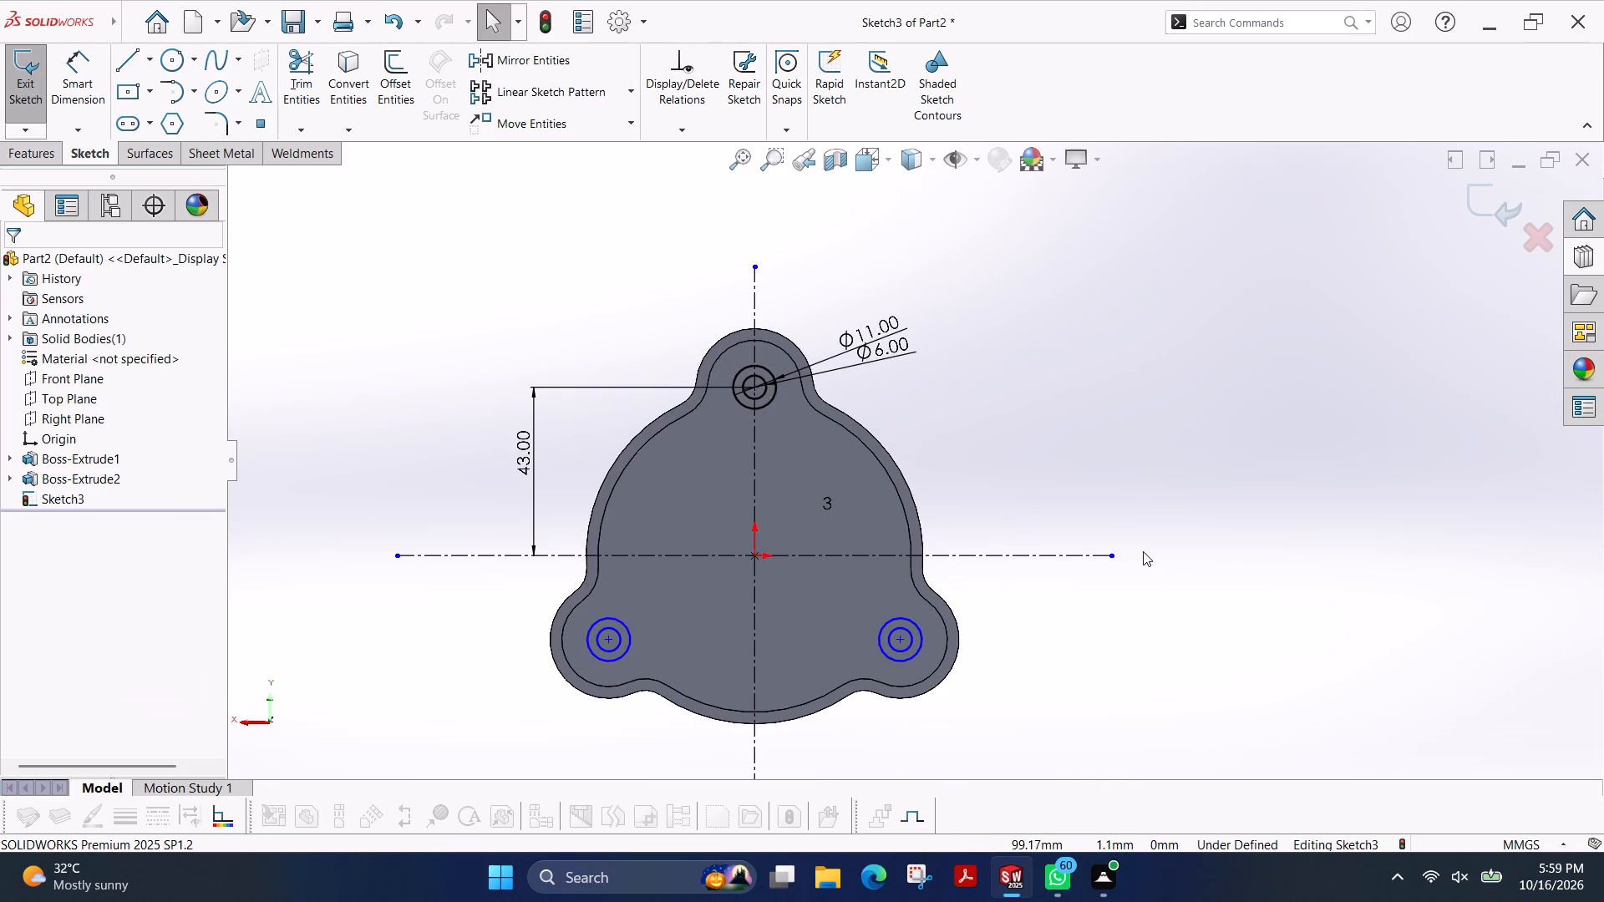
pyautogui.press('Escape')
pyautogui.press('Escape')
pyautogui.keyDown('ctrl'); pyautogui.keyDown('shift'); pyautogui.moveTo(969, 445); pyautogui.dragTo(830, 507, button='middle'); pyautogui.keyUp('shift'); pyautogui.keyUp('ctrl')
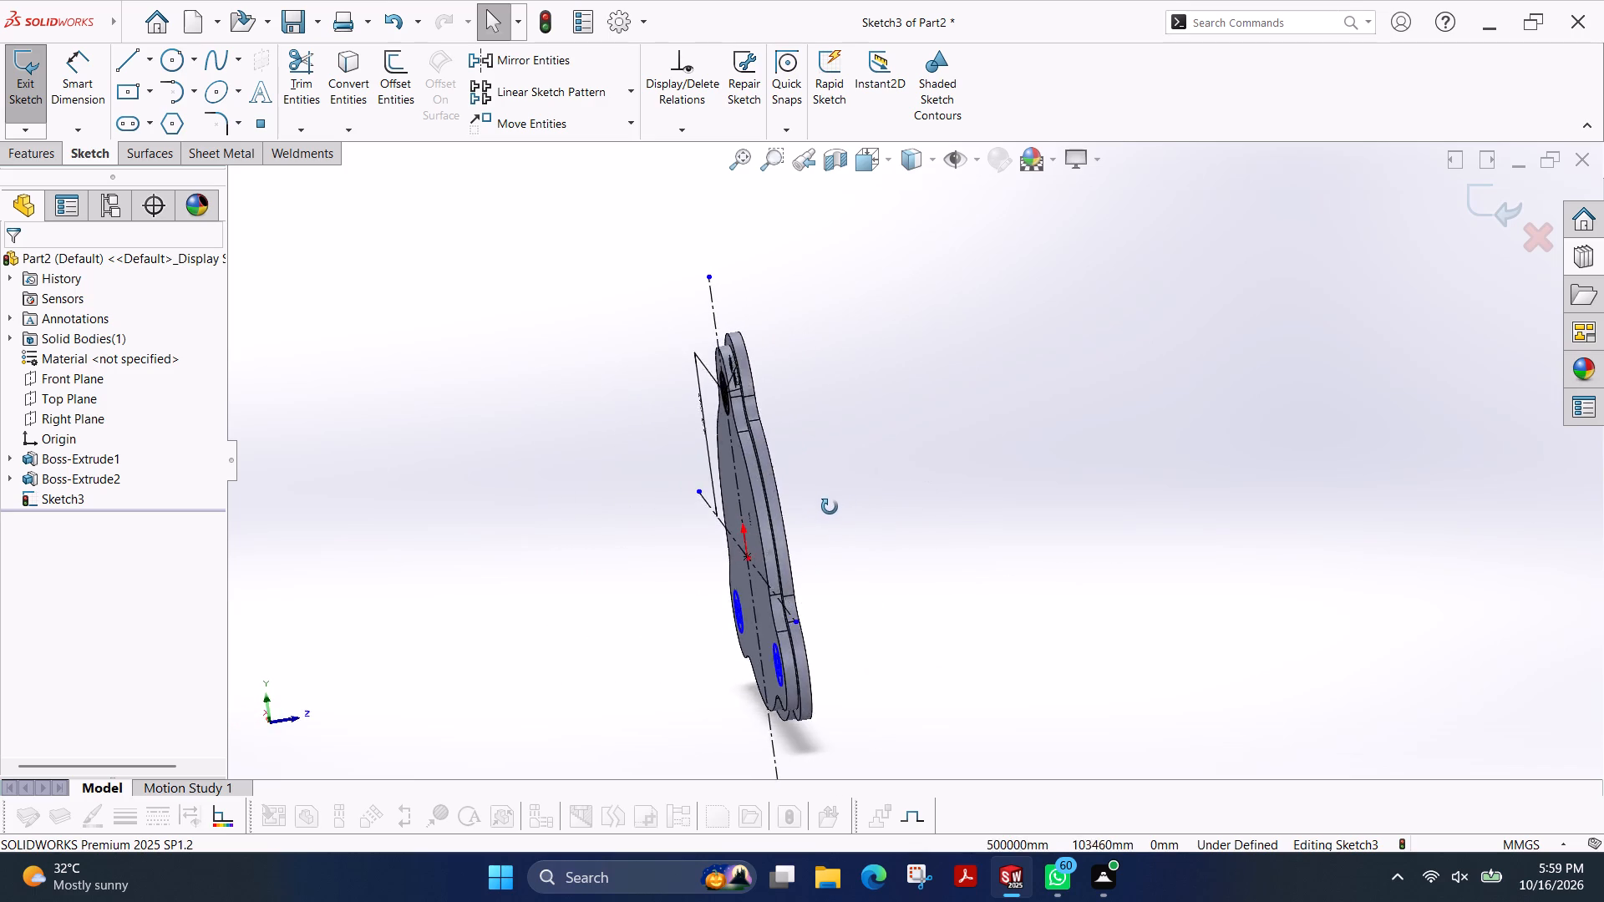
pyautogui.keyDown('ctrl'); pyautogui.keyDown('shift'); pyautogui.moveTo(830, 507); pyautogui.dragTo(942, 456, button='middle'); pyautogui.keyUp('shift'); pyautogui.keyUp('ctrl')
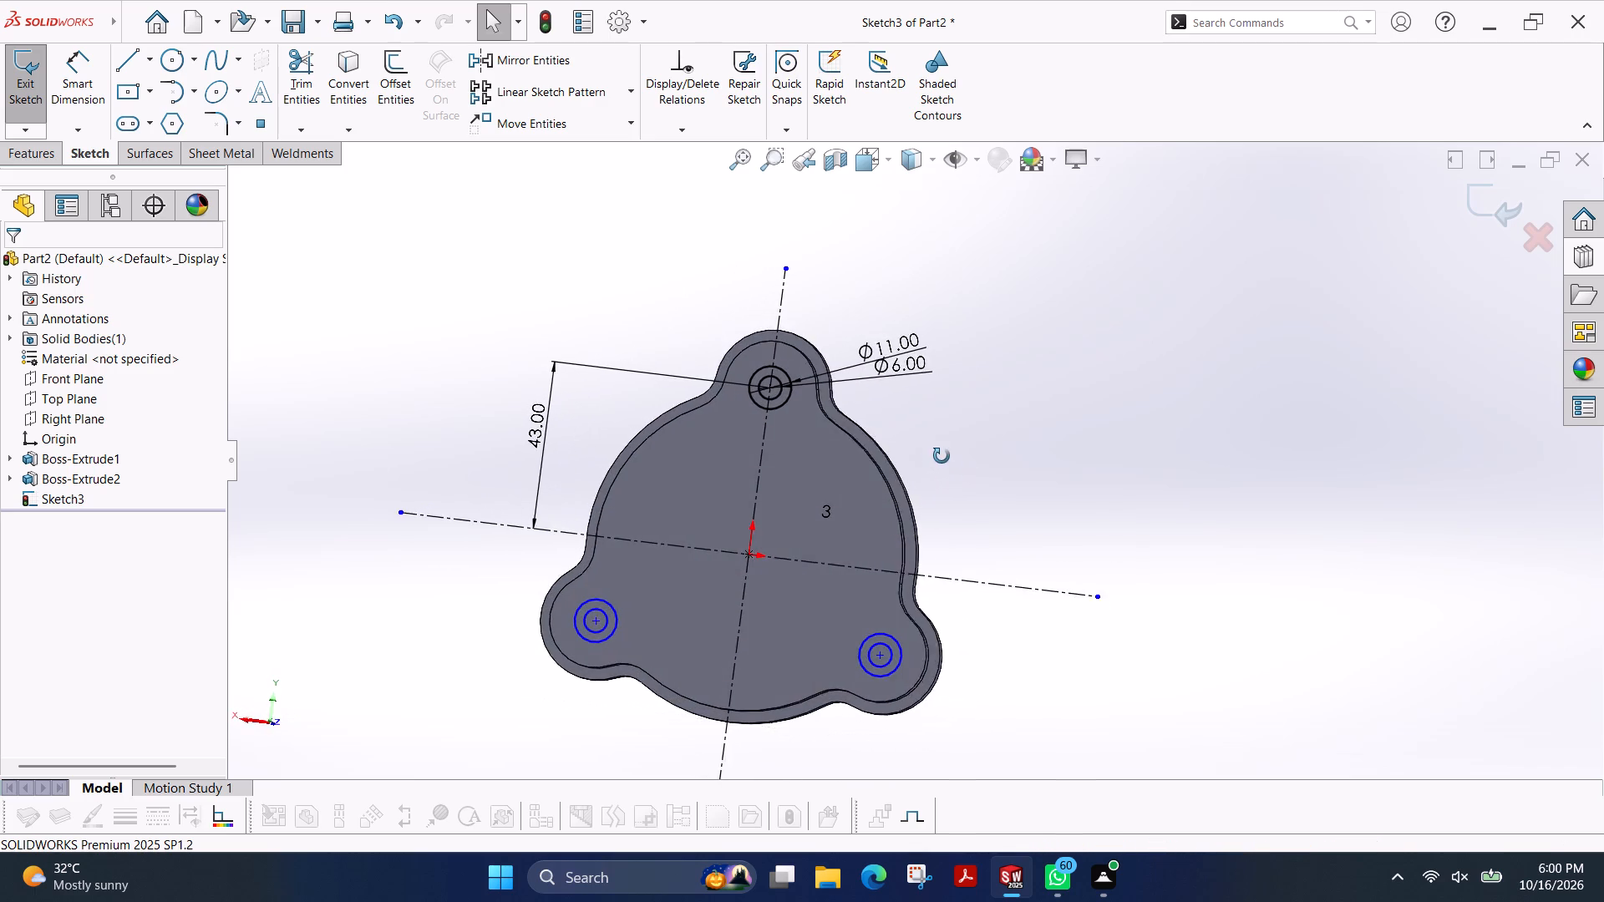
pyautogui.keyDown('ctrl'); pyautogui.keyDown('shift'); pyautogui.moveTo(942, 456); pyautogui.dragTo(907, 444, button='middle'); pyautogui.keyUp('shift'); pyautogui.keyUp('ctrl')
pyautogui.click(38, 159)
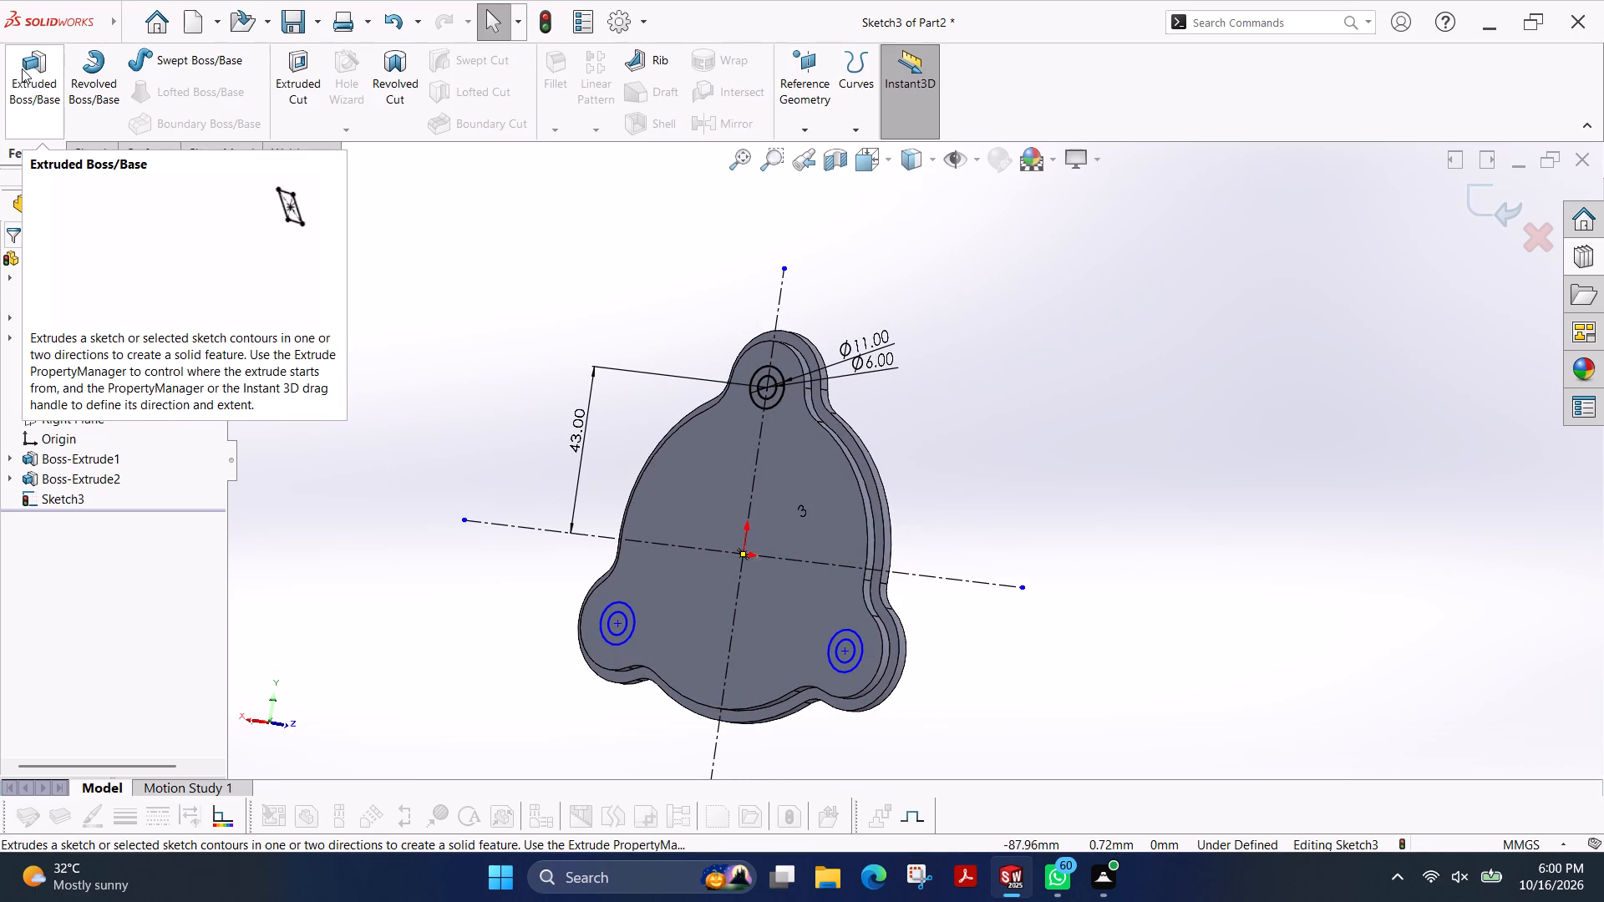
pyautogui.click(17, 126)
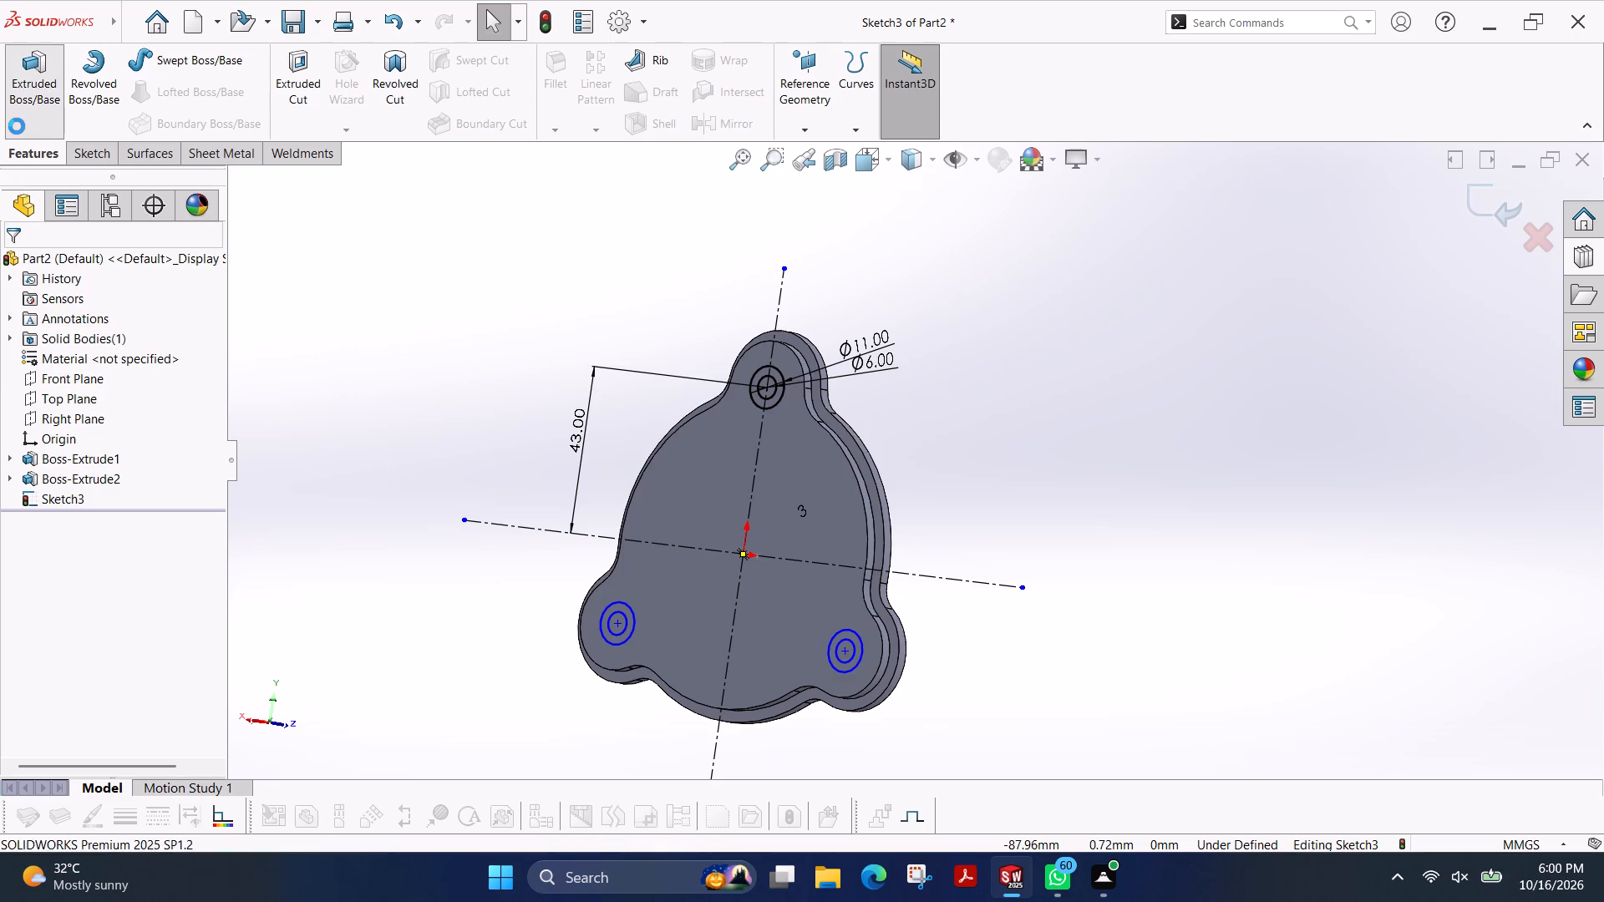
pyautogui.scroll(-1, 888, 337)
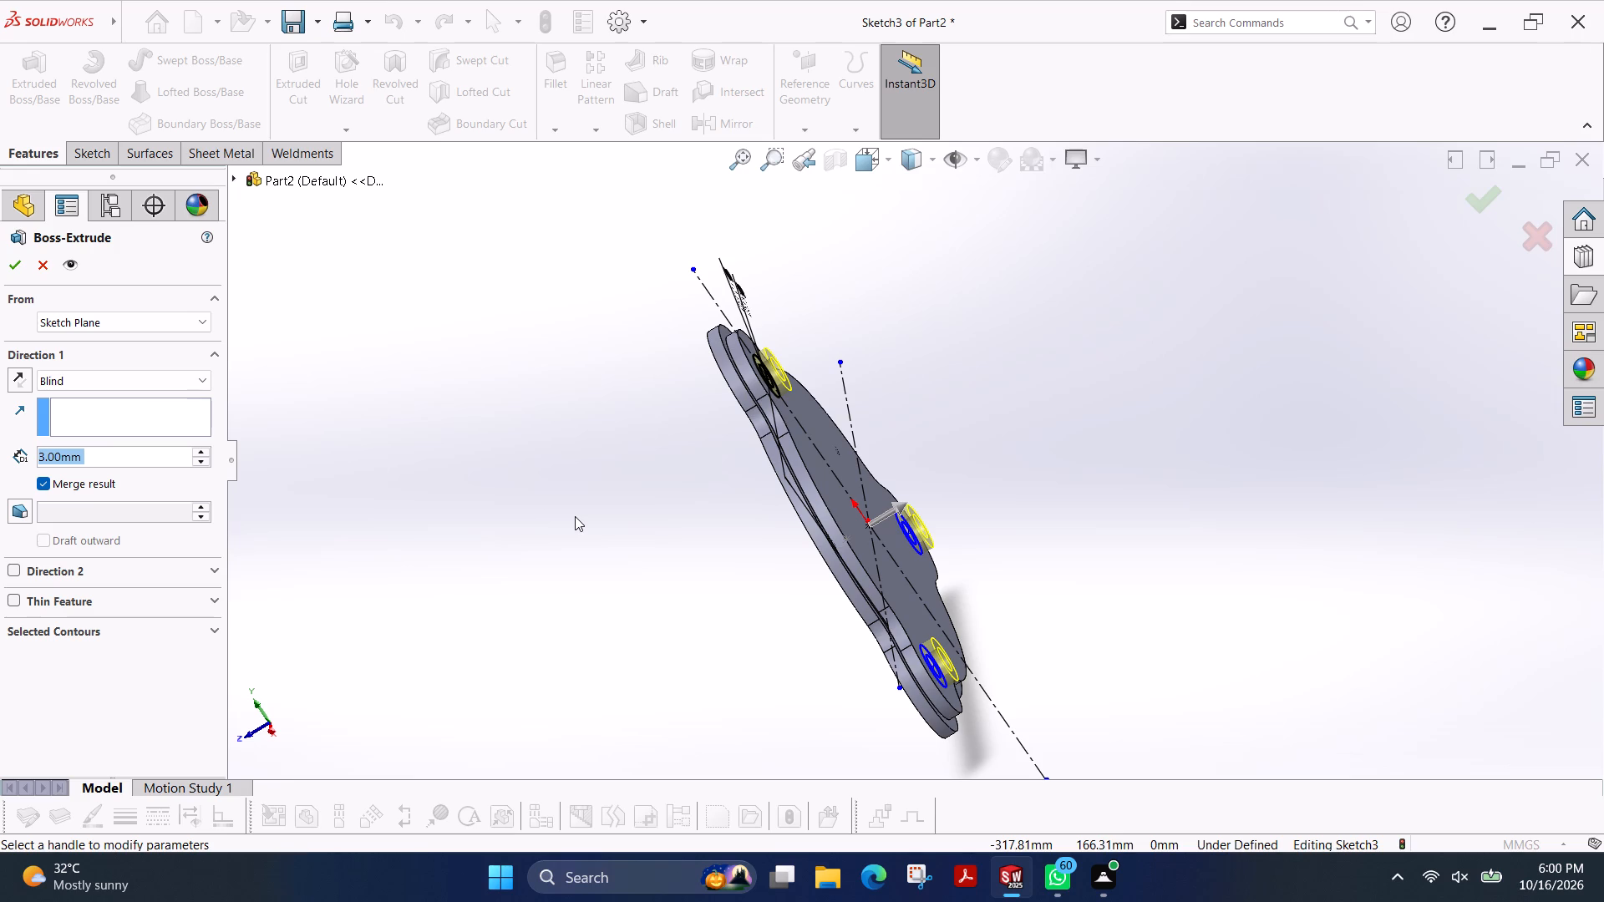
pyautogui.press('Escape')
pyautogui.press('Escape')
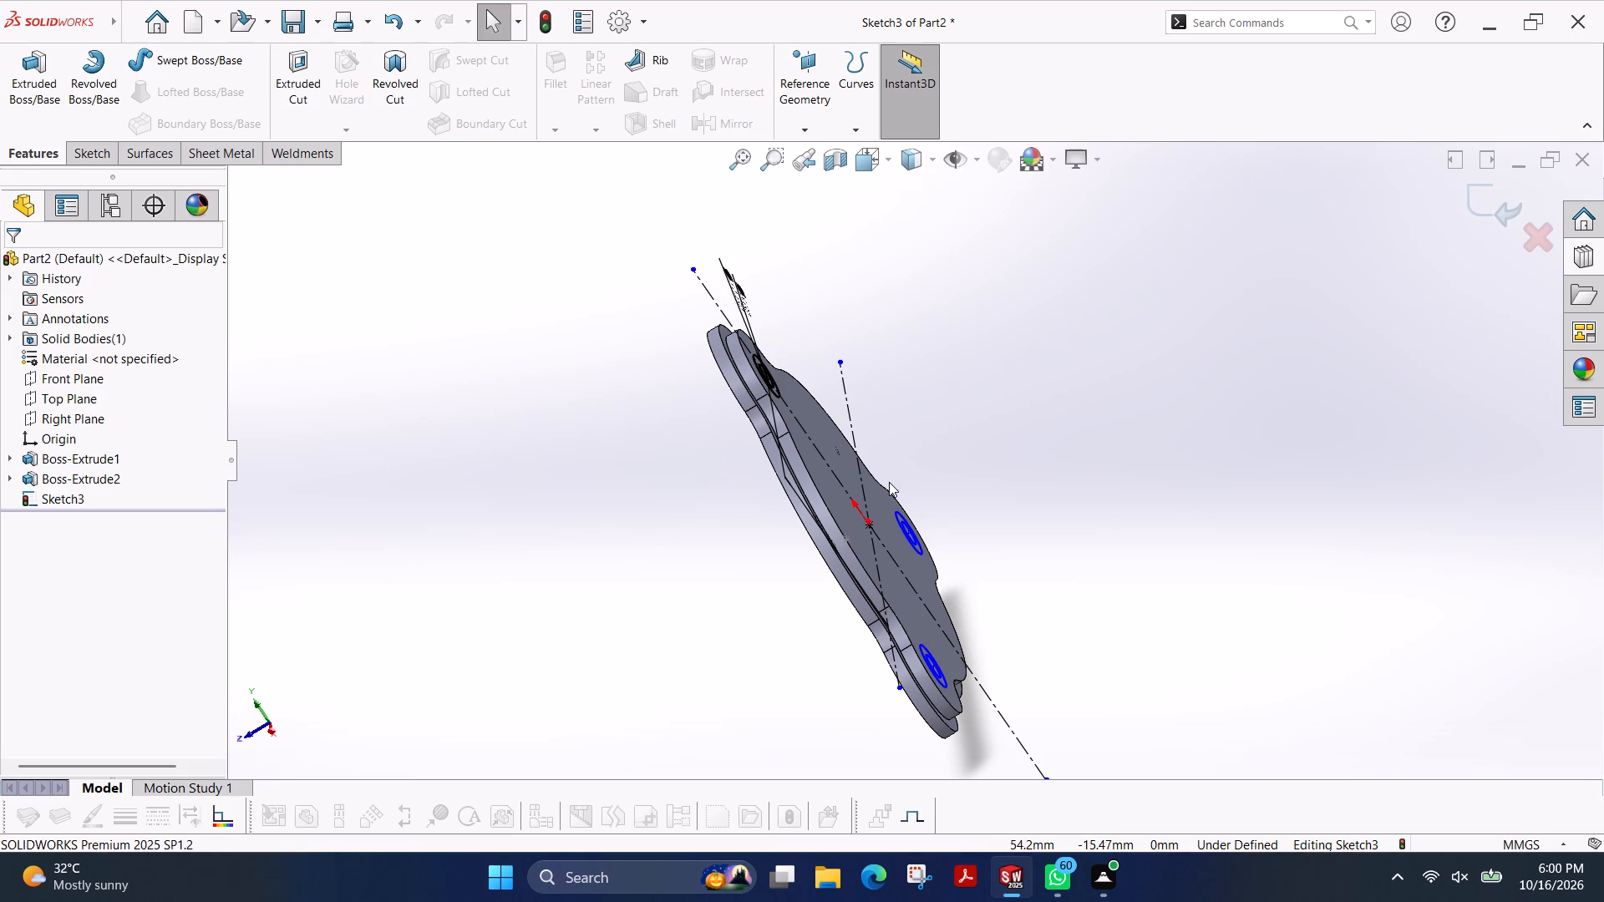
# Undo the circular pattern, the dimensions and both concentric circles in the upper lug, keeping the centrelines.
pyautogui.scroll(-3, 835, 398)
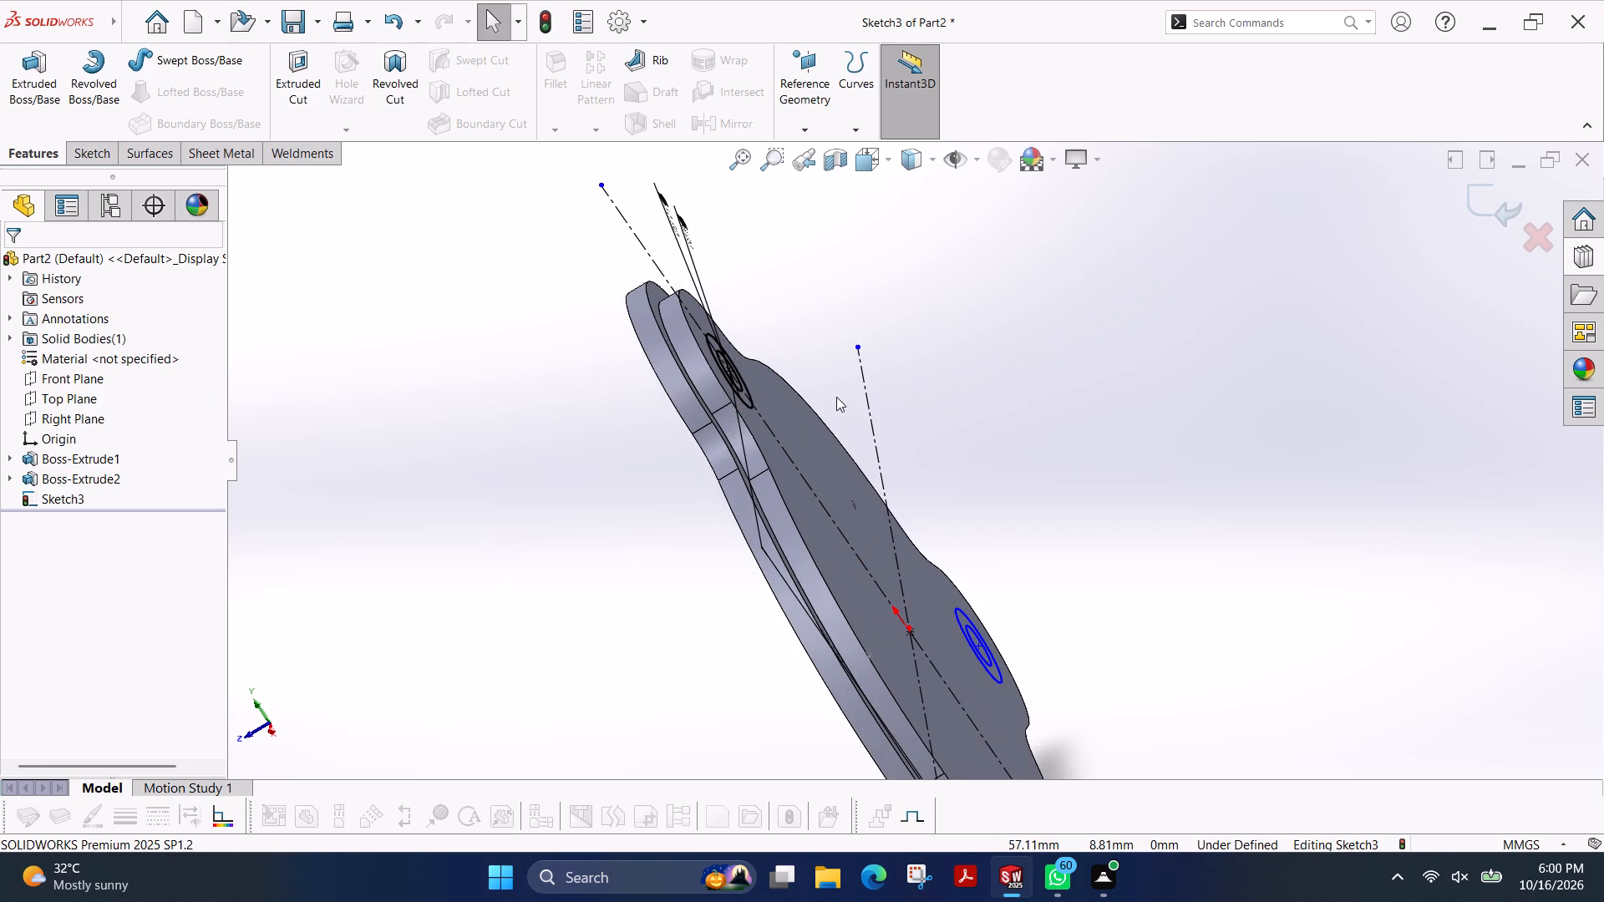
pyautogui.scroll(-2, 836, 397)
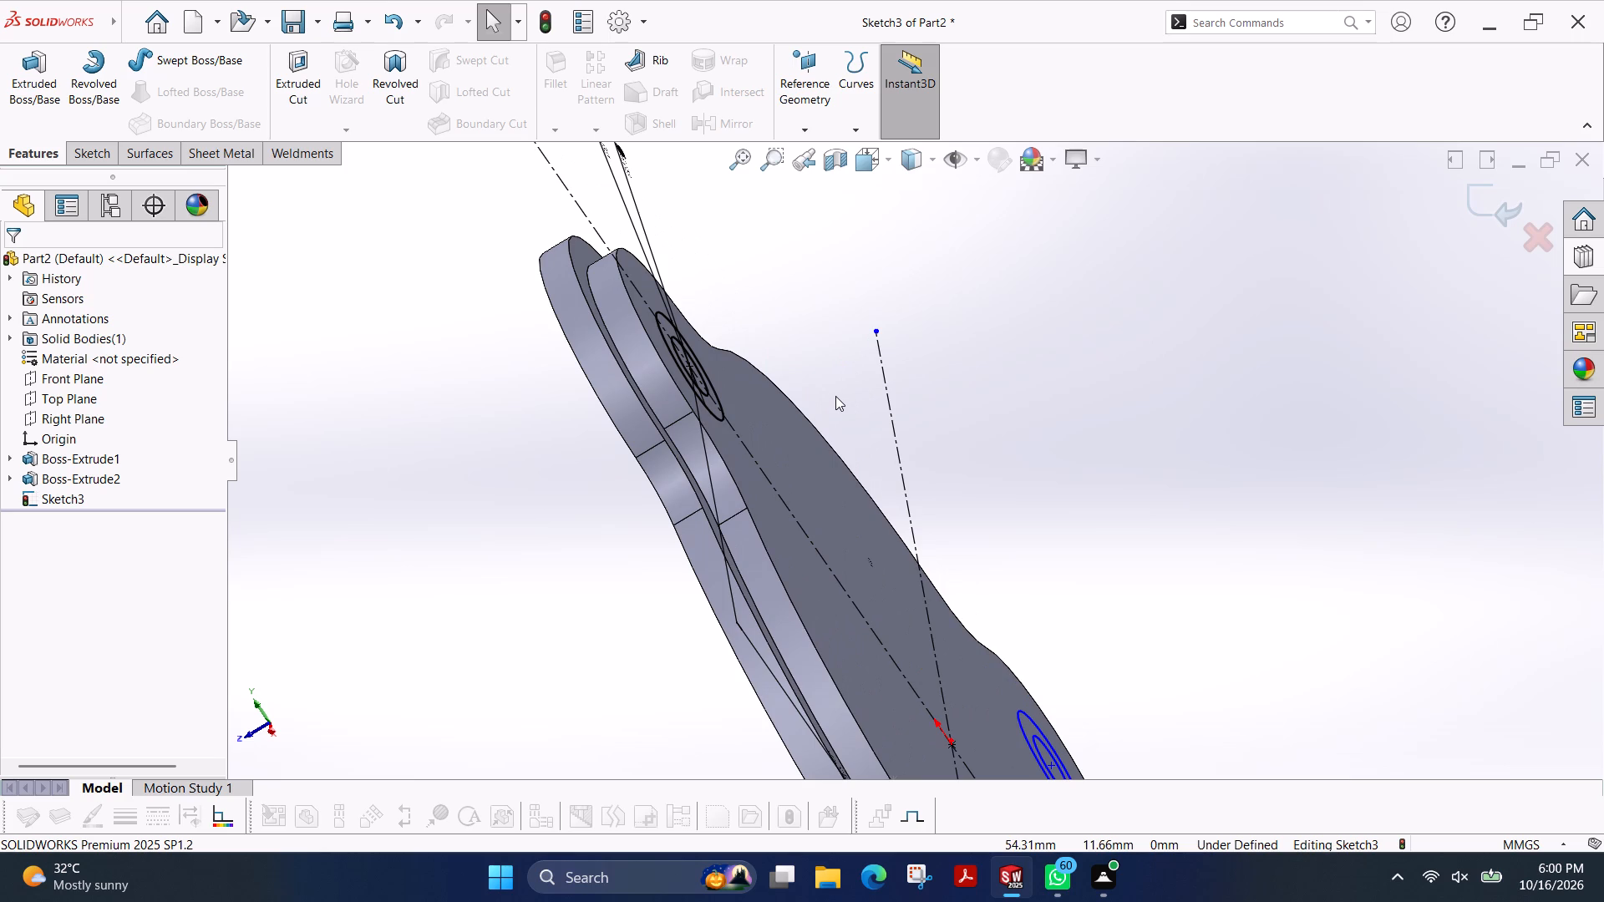
pyautogui.hotkey('ctrl', 'z')
pyautogui.hotkey('ctrl', 'z')
pyautogui.hotkey('ctrl', 'z')
pyautogui.hotkey('ctrl', 'z')
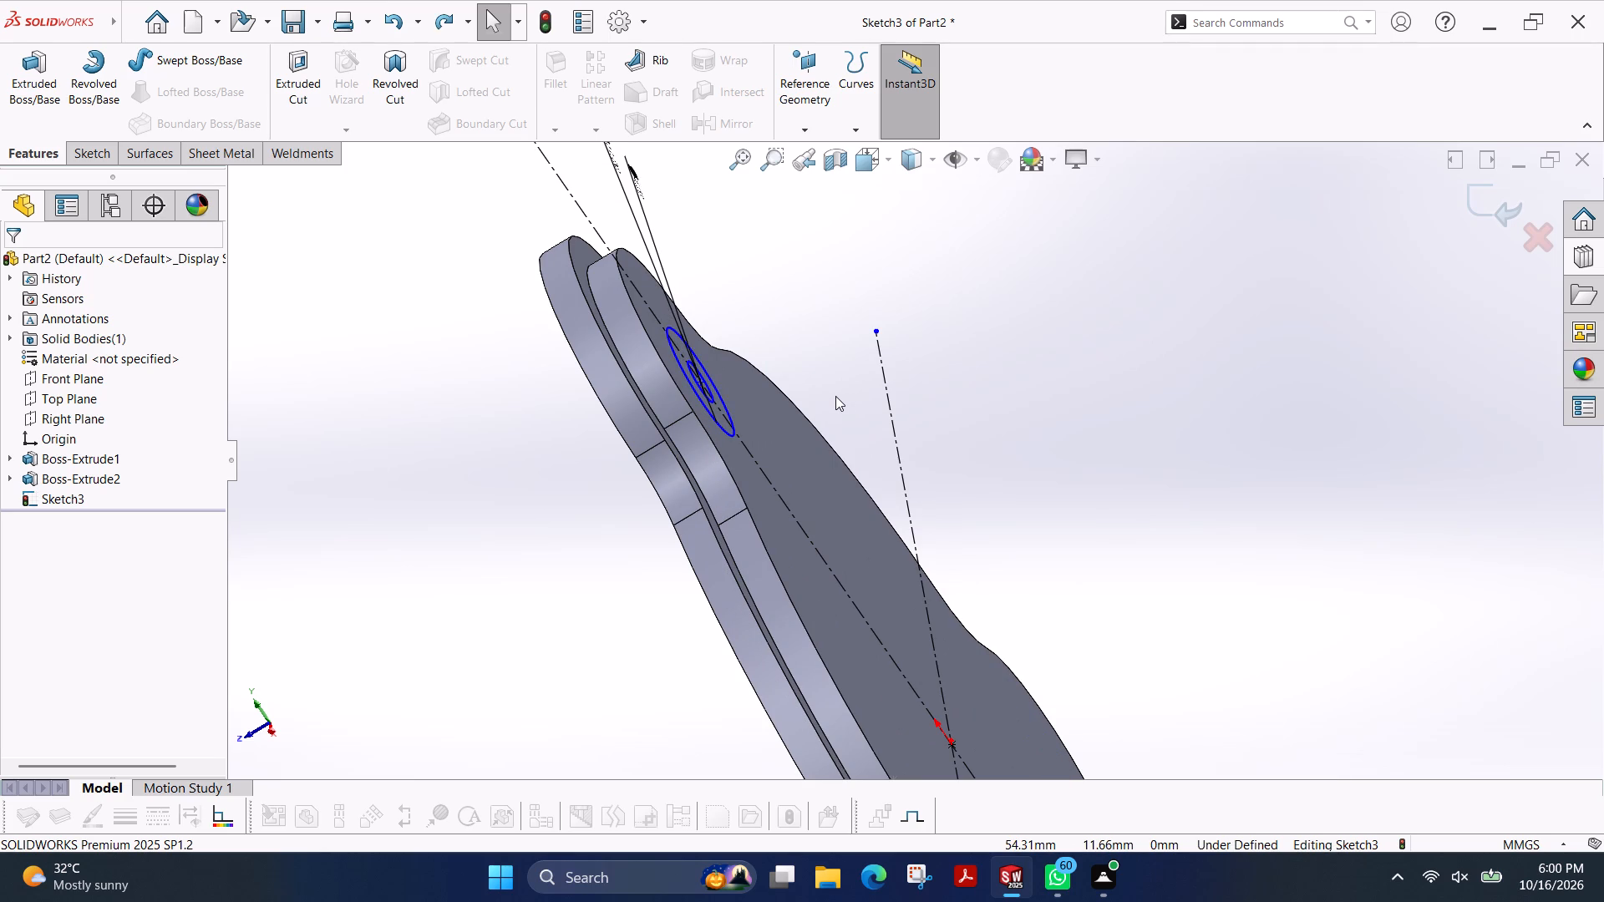
pyautogui.hotkey('ctrl', 'z')
pyautogui.hotkey('ctrl', 'z')
pyautogui.hotkey('ctrl', 'z')
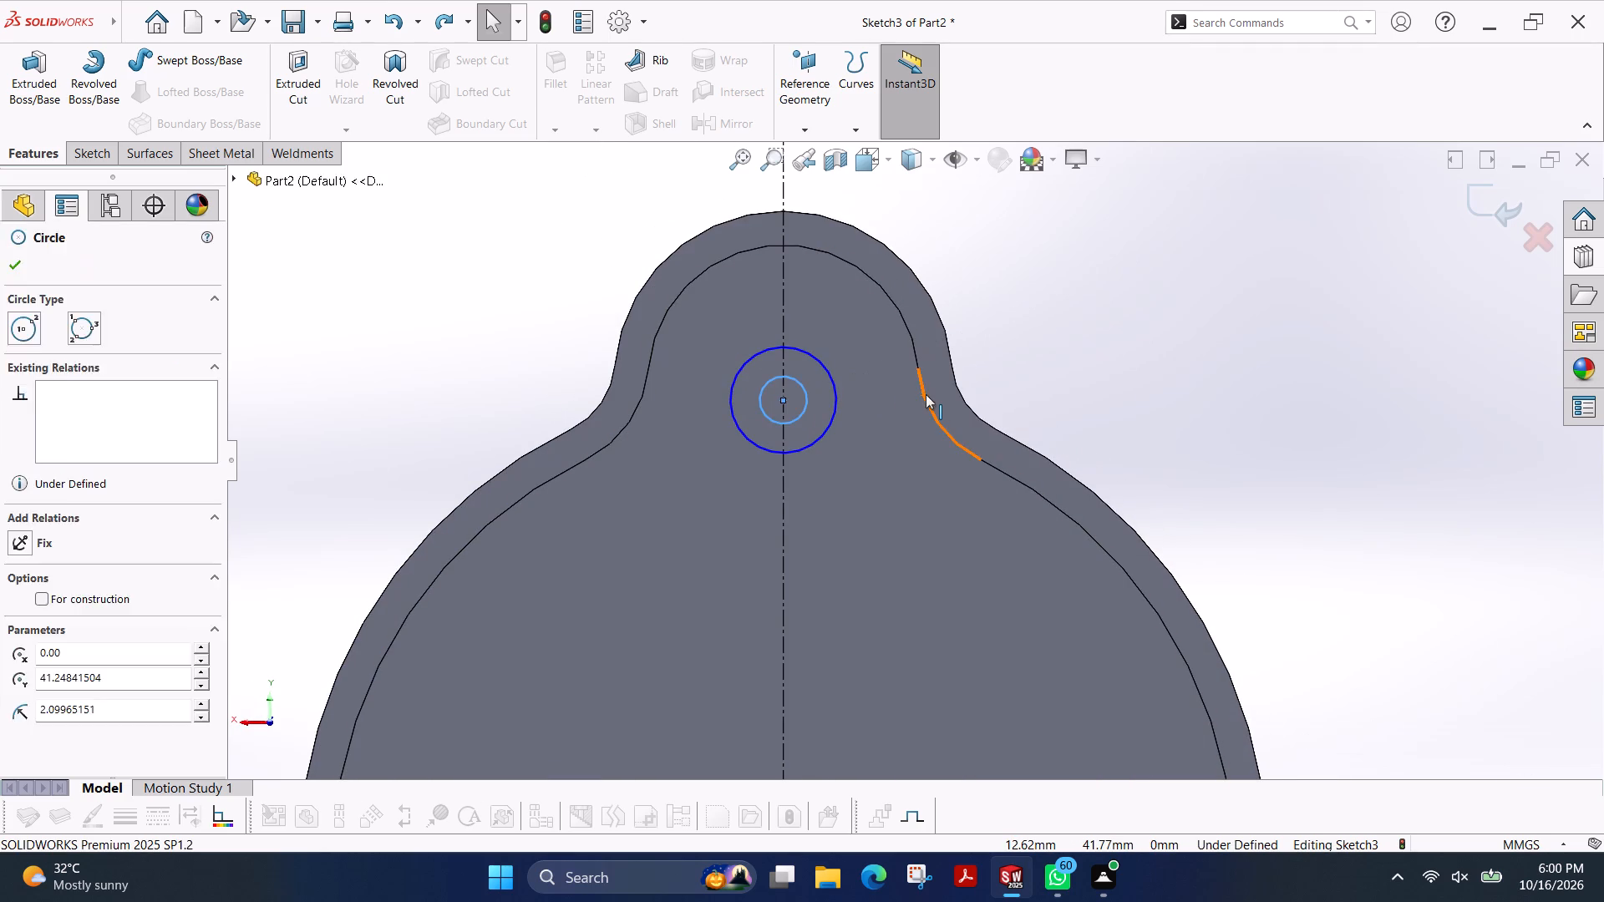
pyautogui.hotkey('ctrl', 'z')
pyautogui.hotkey('ctrl', 'z')
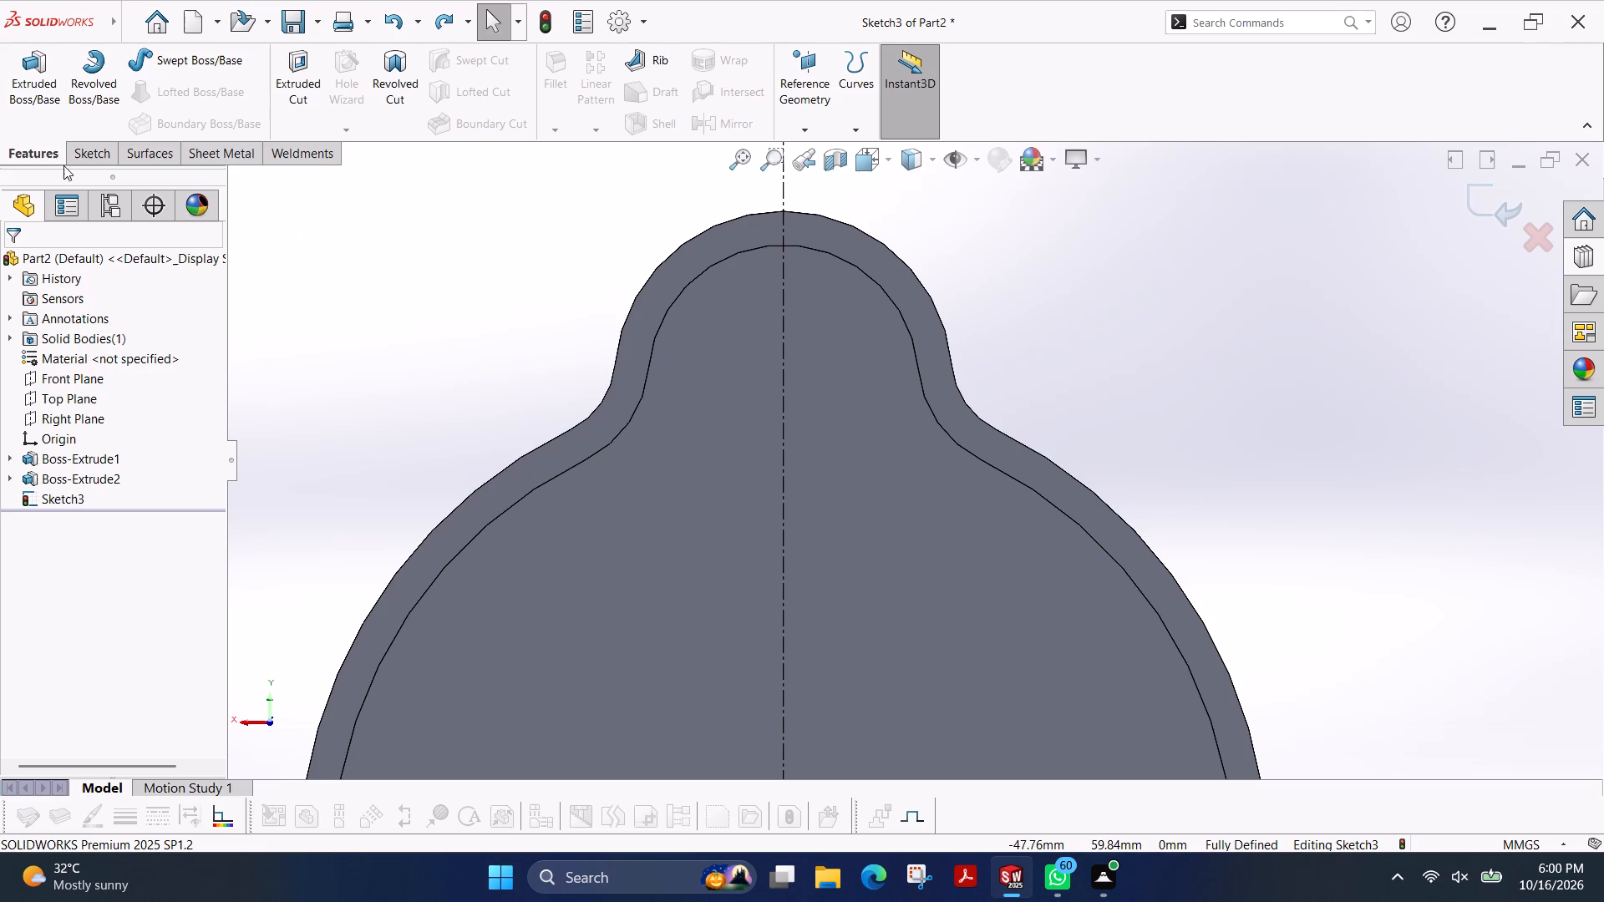
# Sketch a circle of about 8.3 mm radius in the upper lug, centred on the vertical centreline about 41.6 mm above the origin.
pyautogui.click(94, 150)
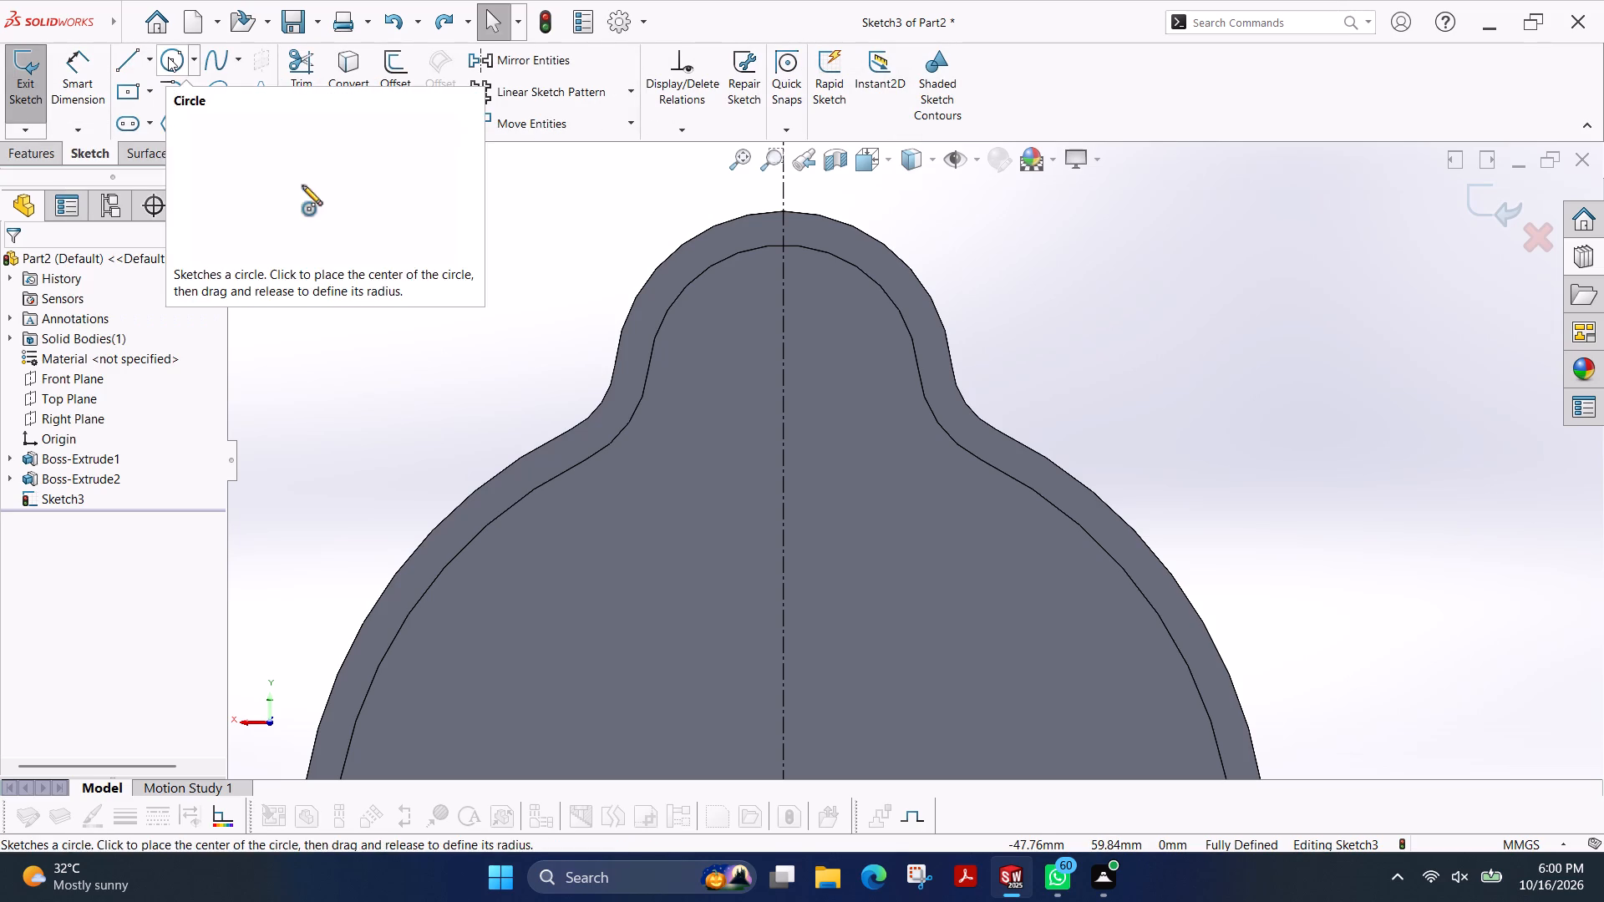
pyautogui.click(168, 57)
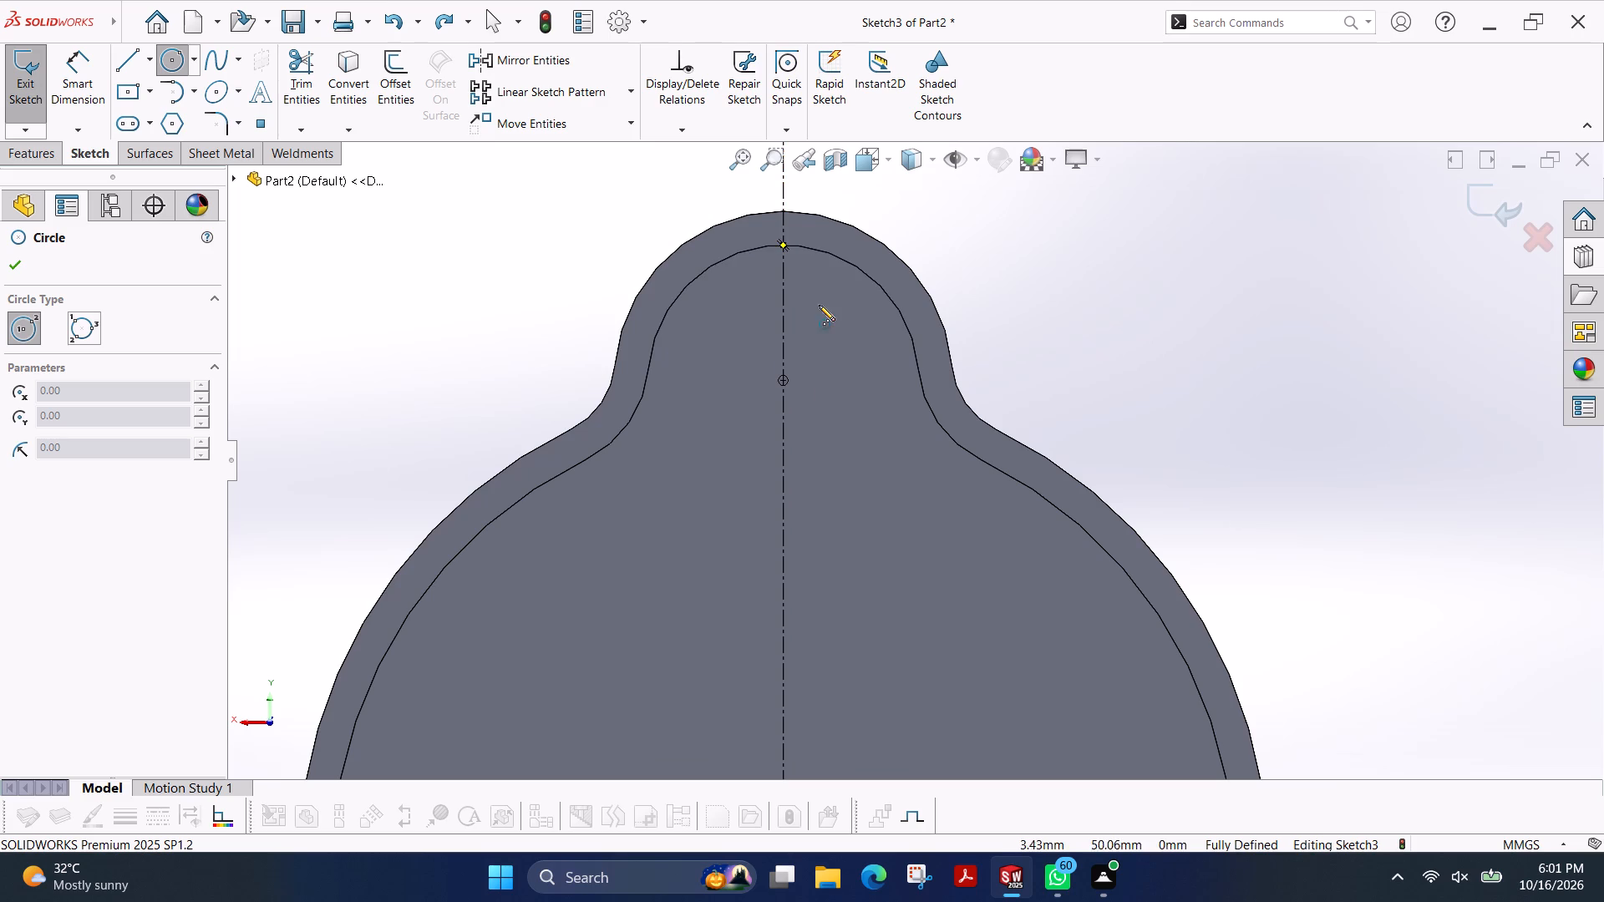
pyautogui.click(782, 396)
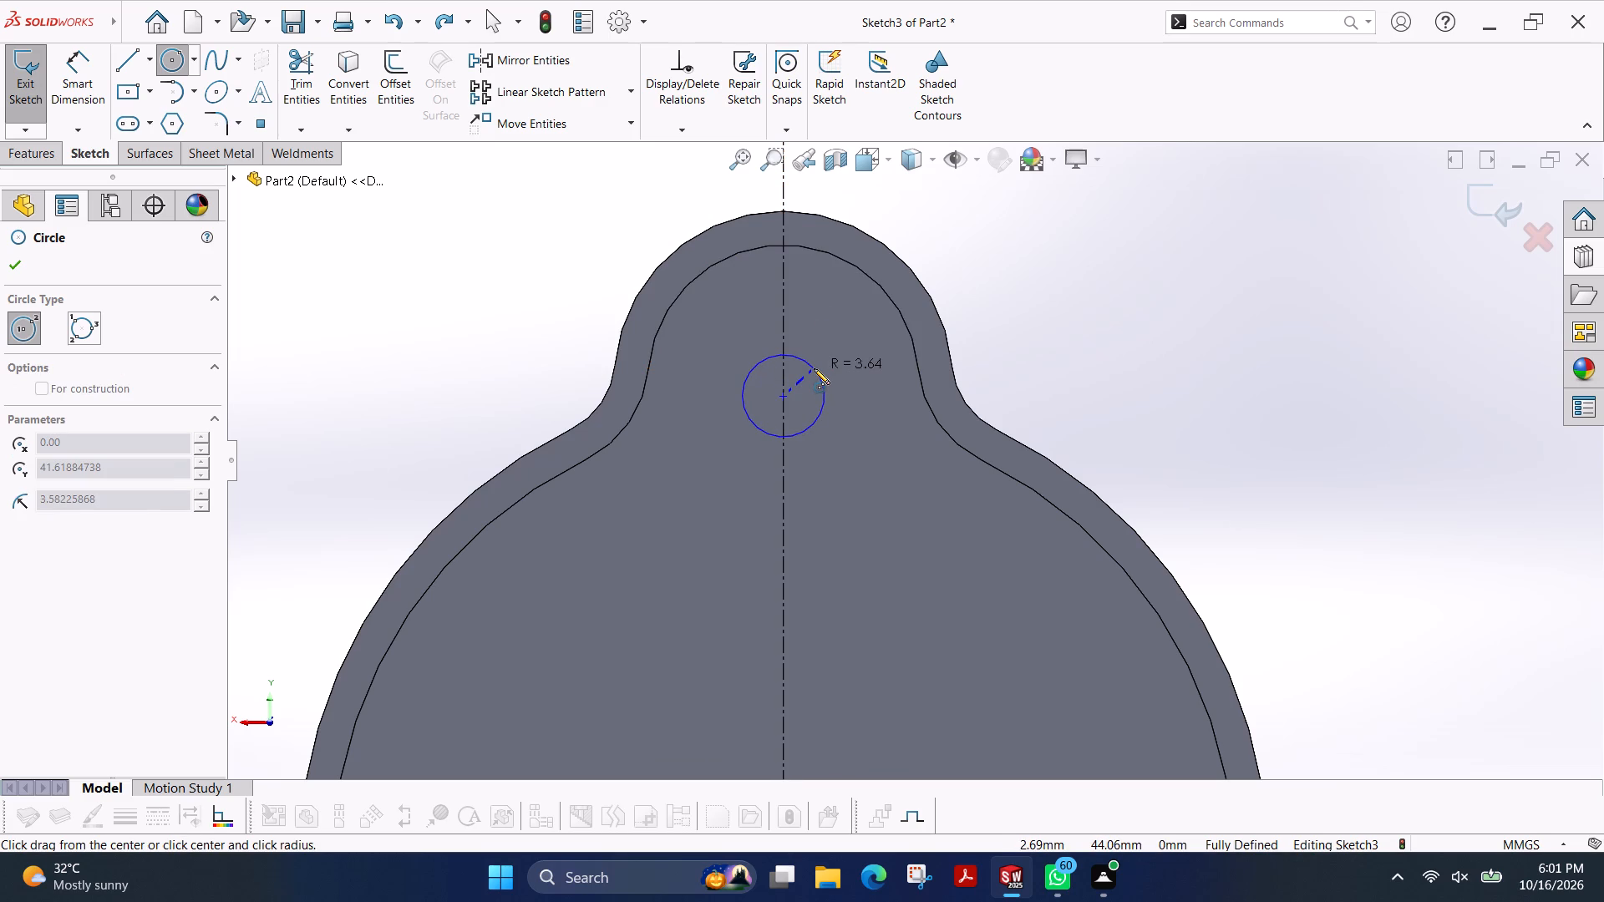
pyautogui.click(869, 357)
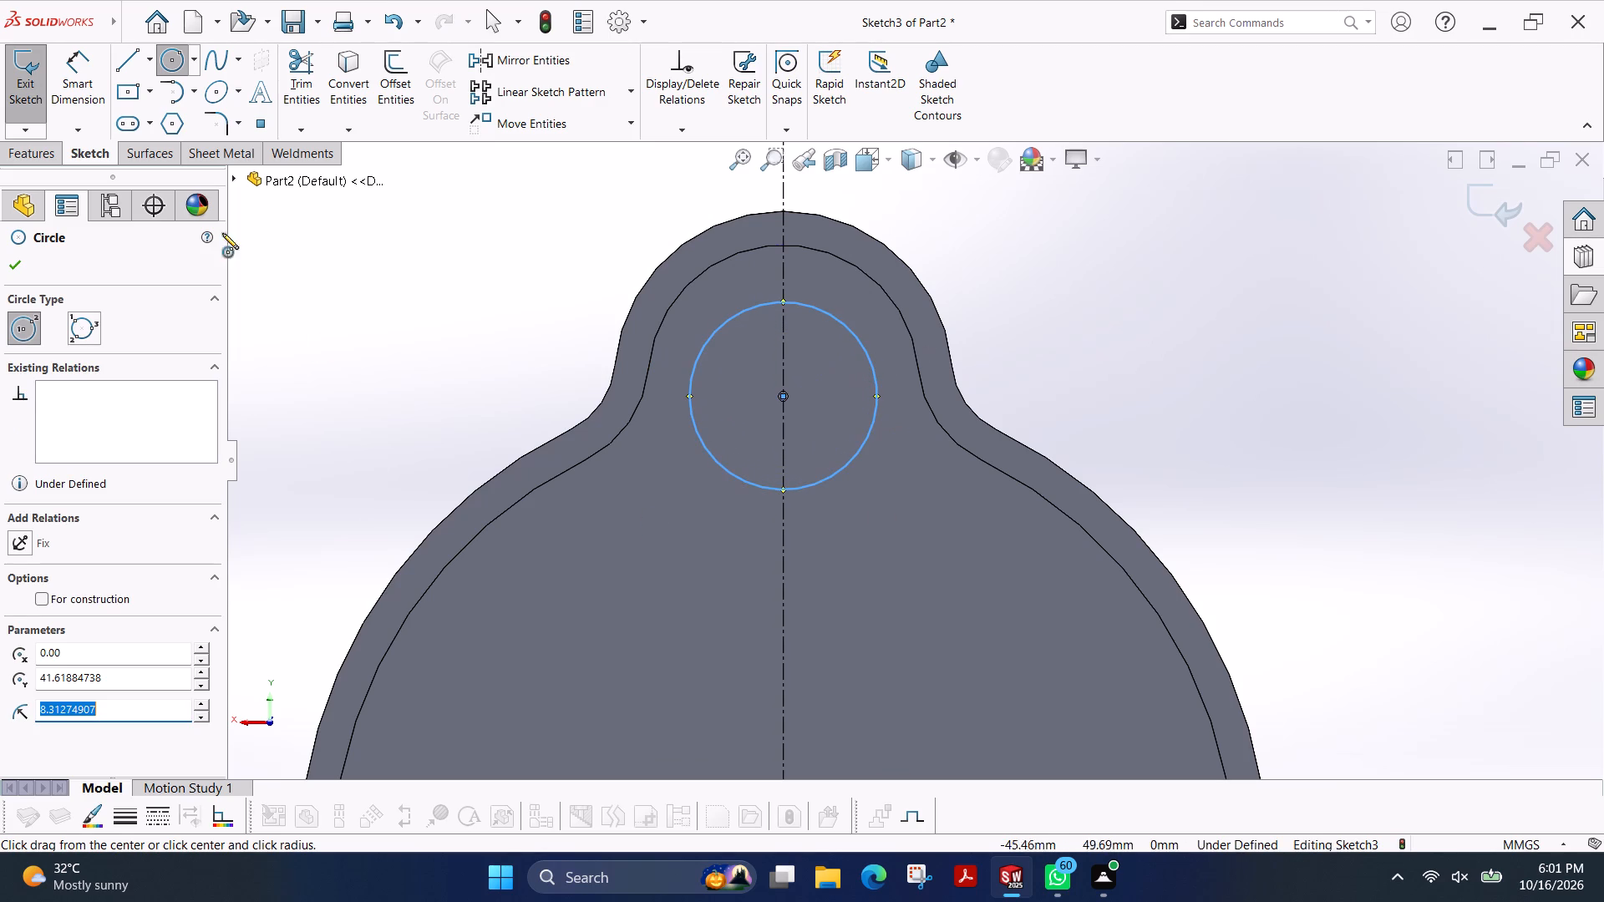
# Dimension the upper lug's circle to a diameter of 16 mm.
pyautogui.click(87, 84)
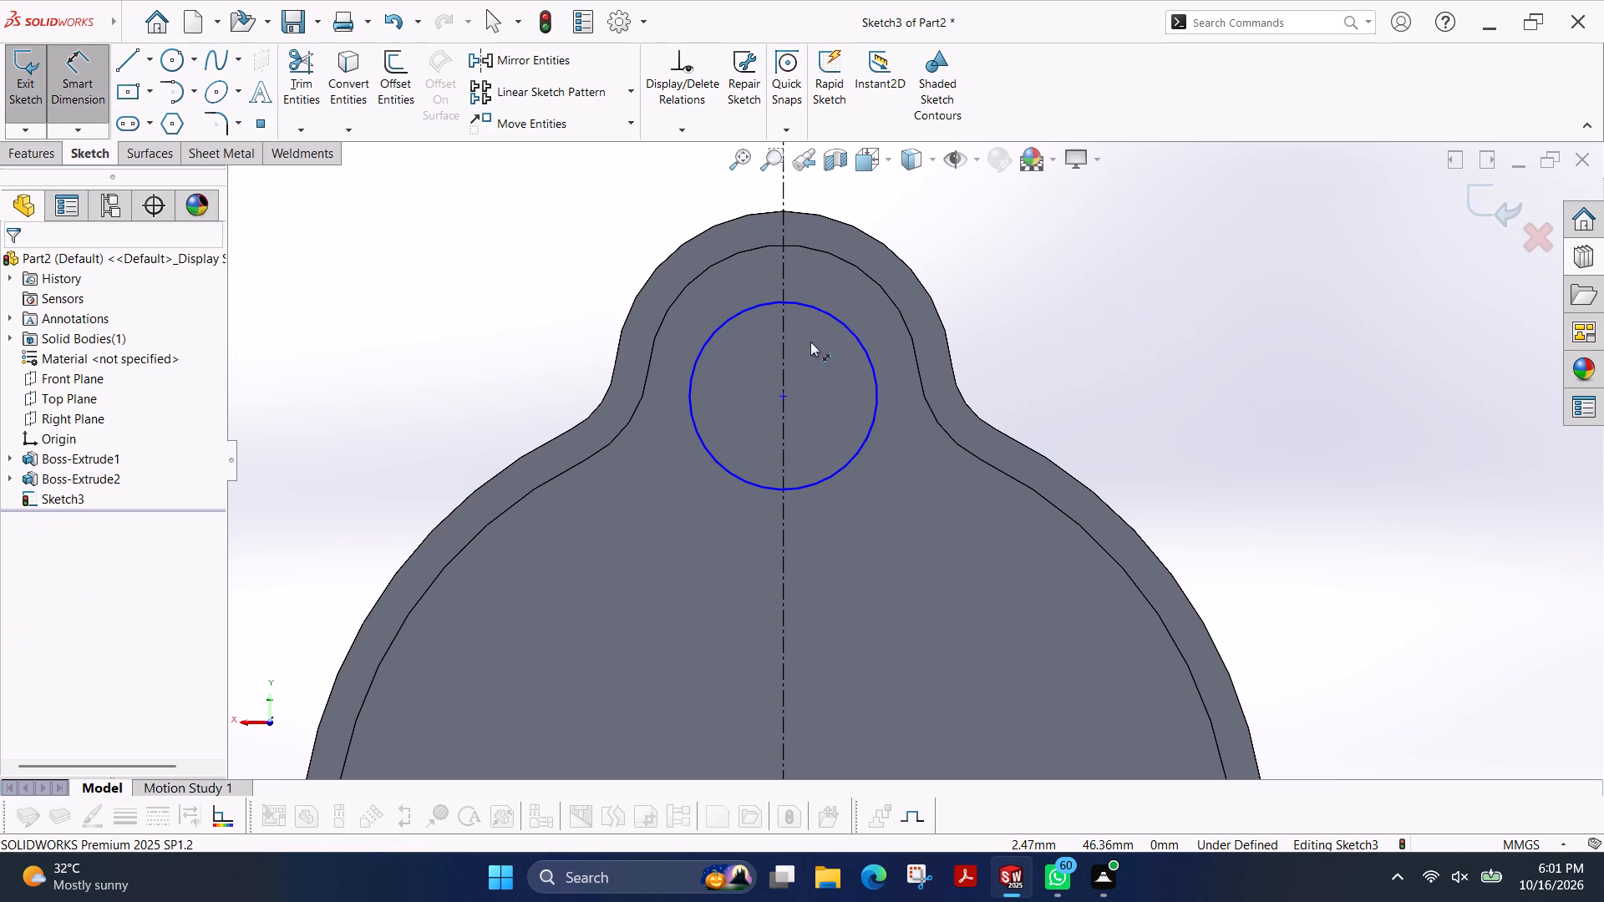
pyautogui.click(859, 348)
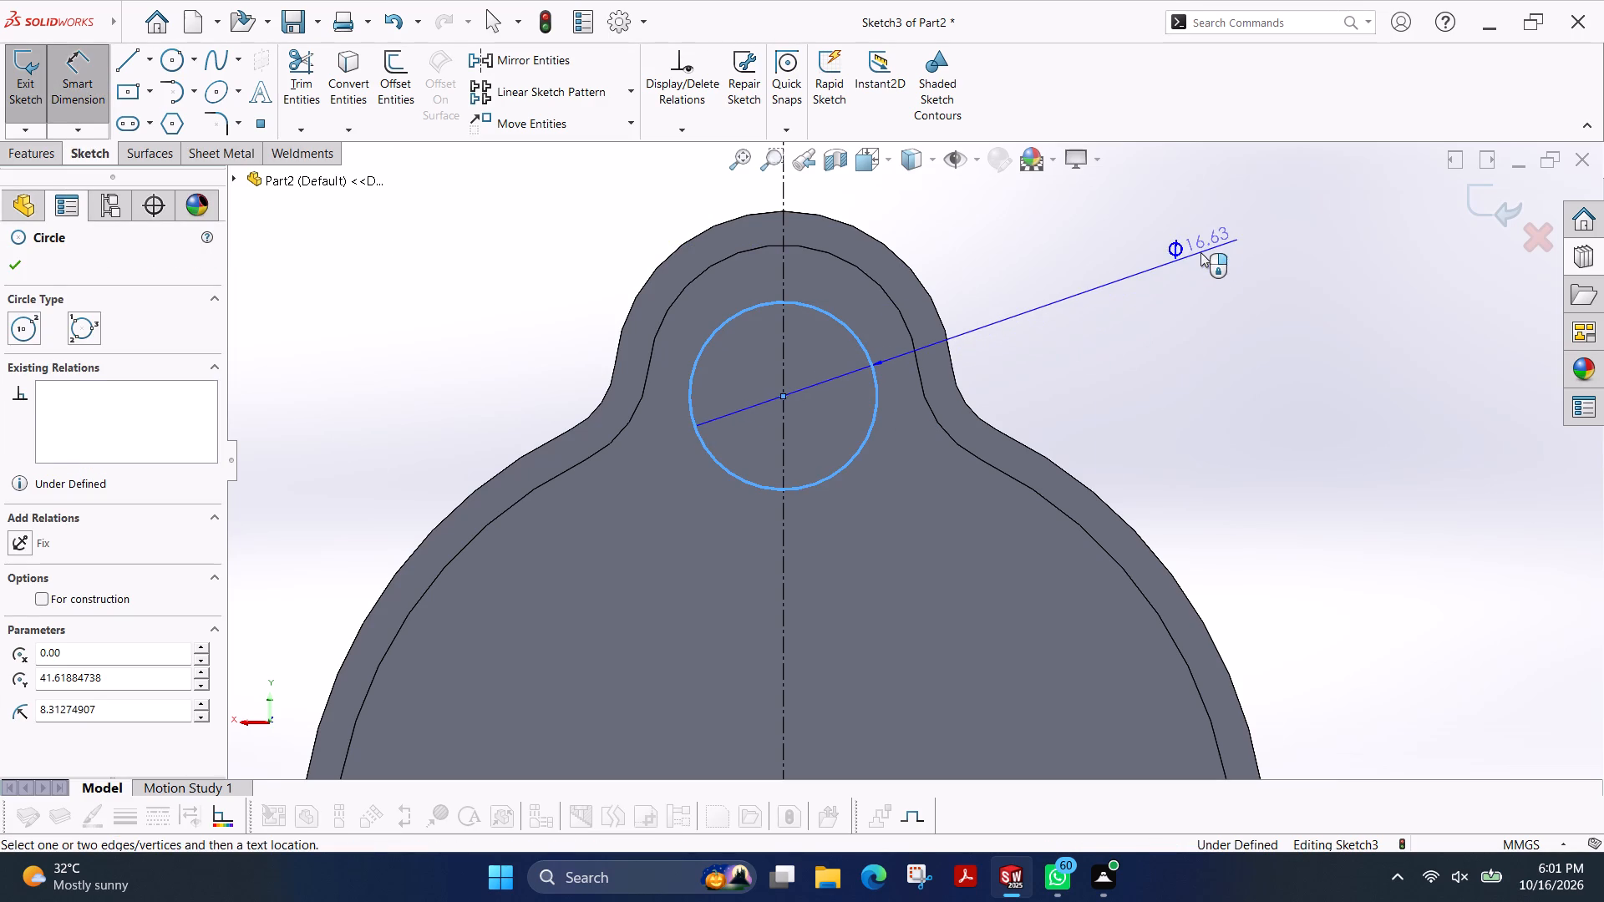
pyautogui.click(1200, 252)
pyautogui.write('16')
pyautogui.press('Return')
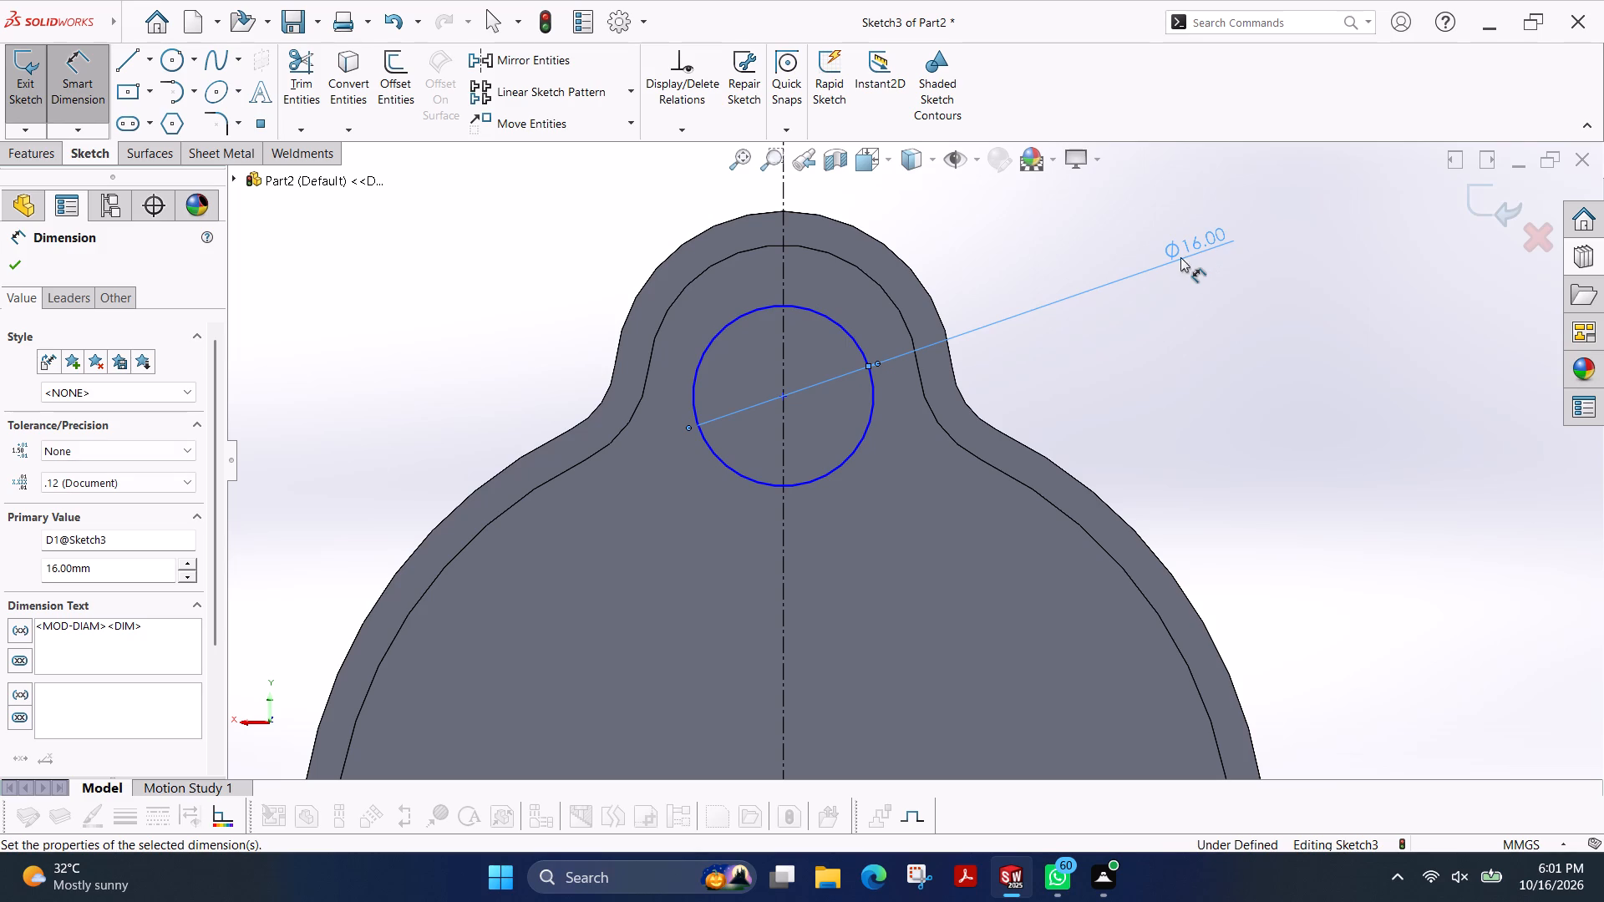
pyautogui.scroll(4, 840, 474)
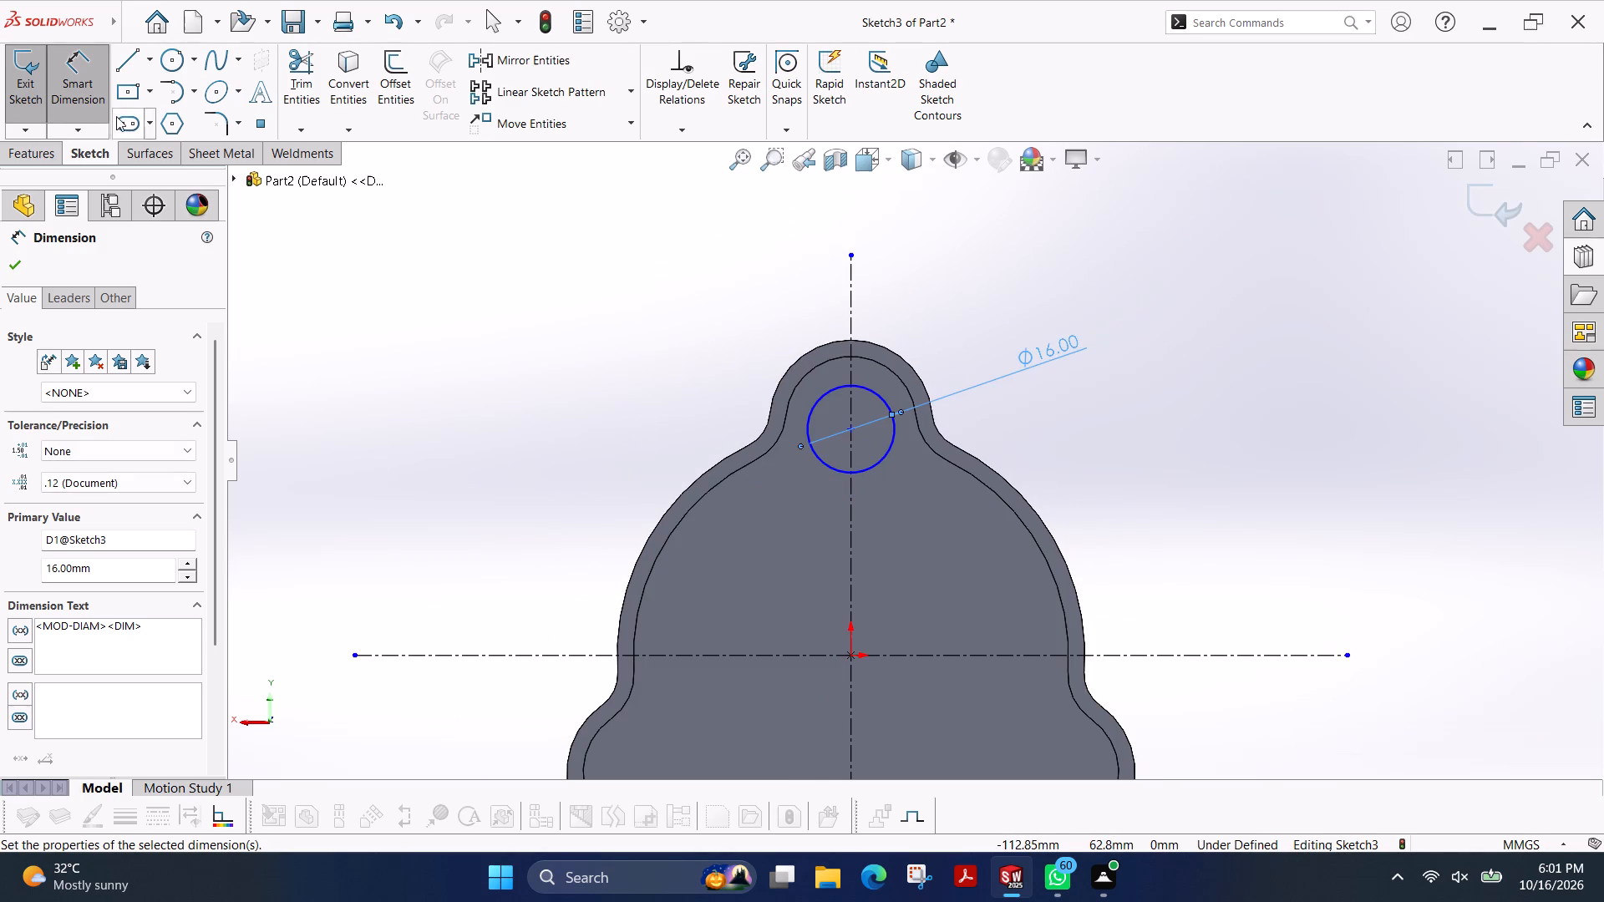
pyautogui.click(12, 267)
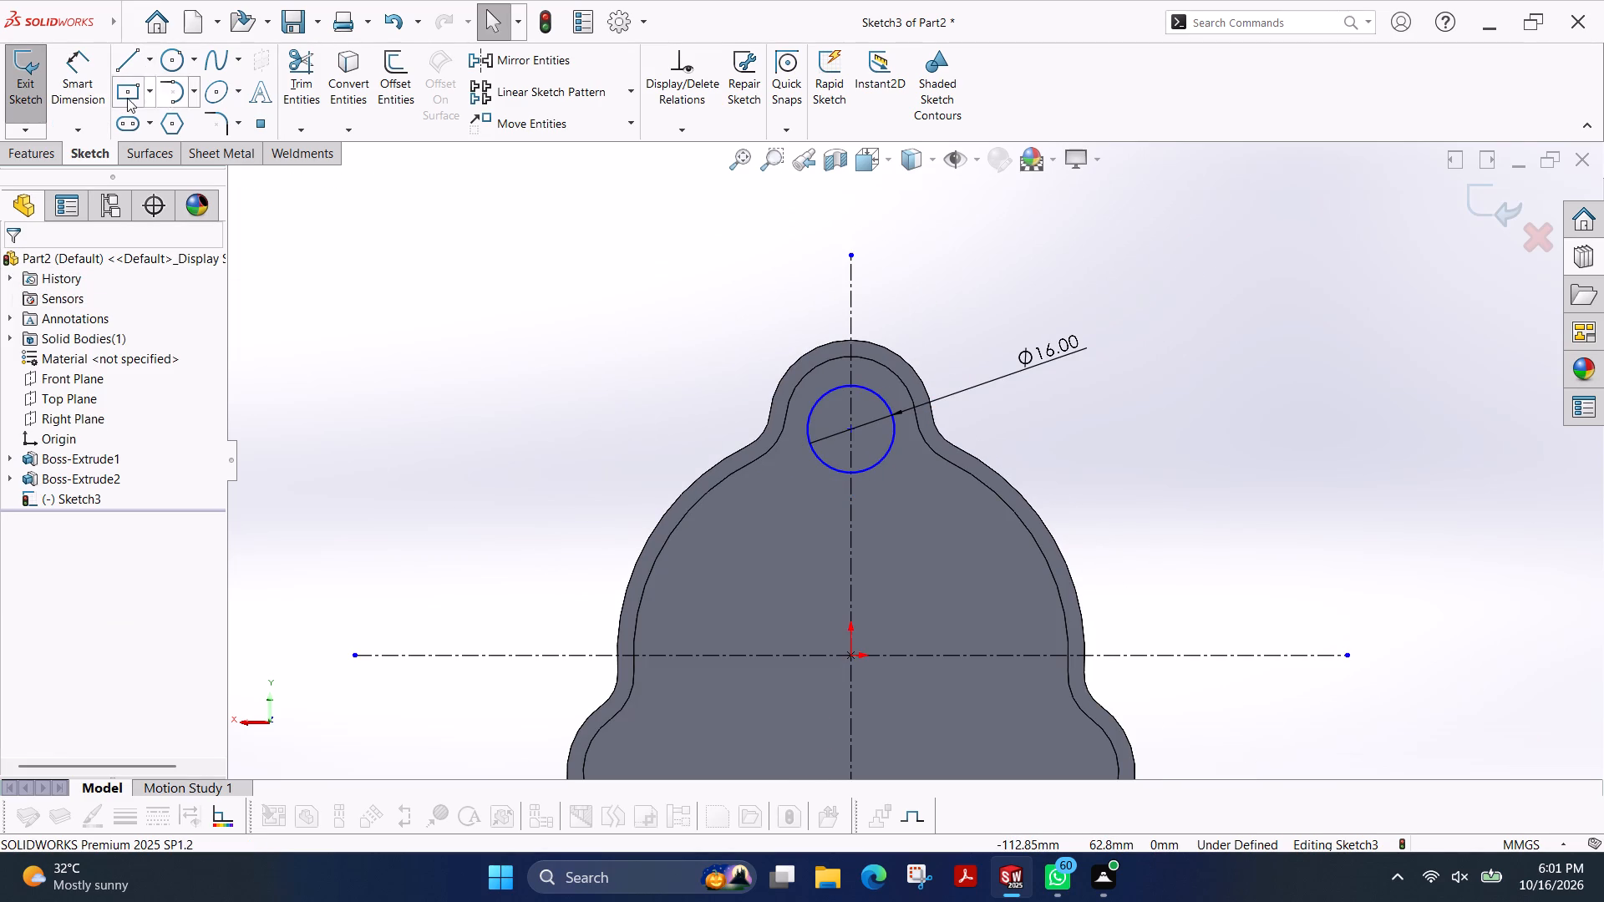
# Circular-pattern the 16 mm circle about the origin as 3 equally spaced instances over 360 degrees, one per lug.
pyautogui.click(635, 94)
pyautogui.click(572, 143)
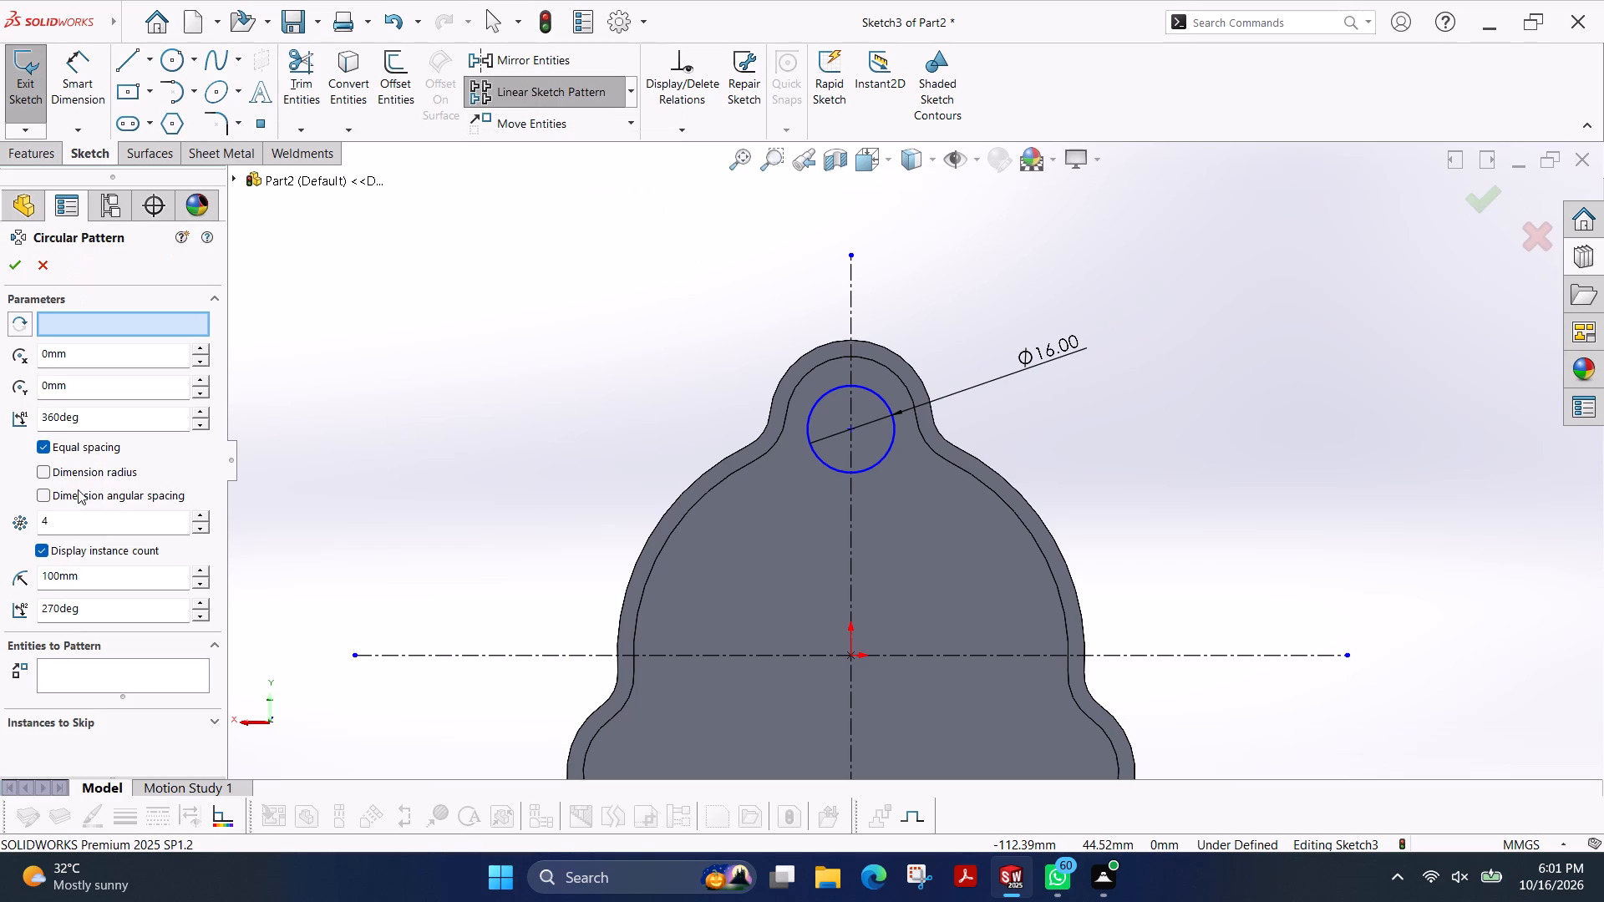
pyautogui.click(201, 529)
pyautogui.scroll(2, 461, 556)
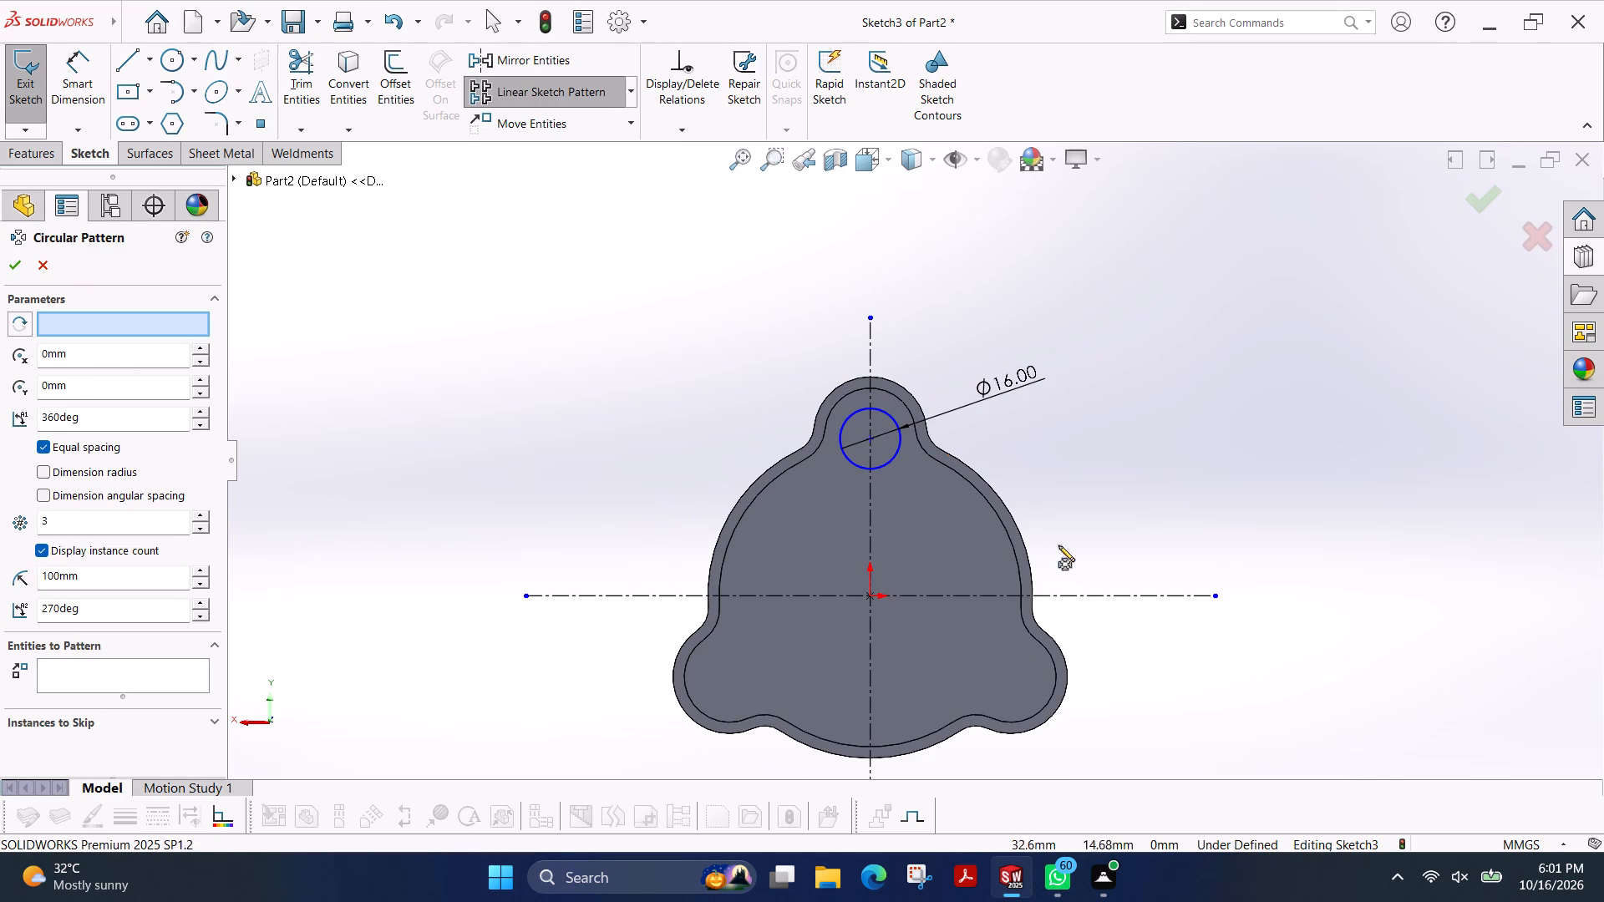
pyautogui.click(896, 450)
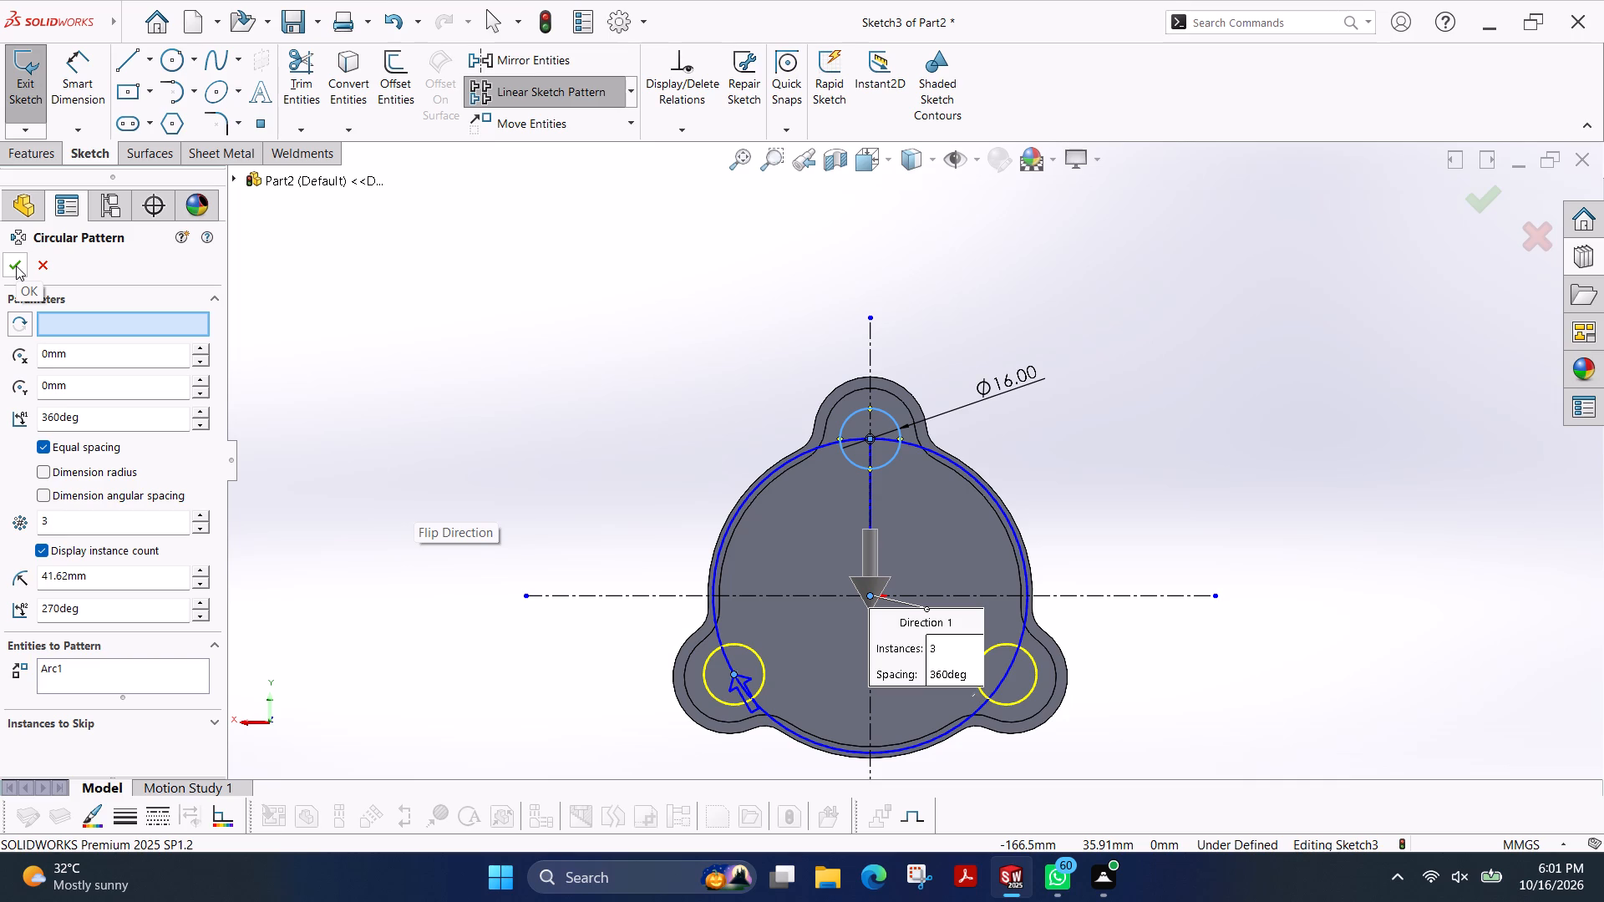
pyautogui.click(16, 266)
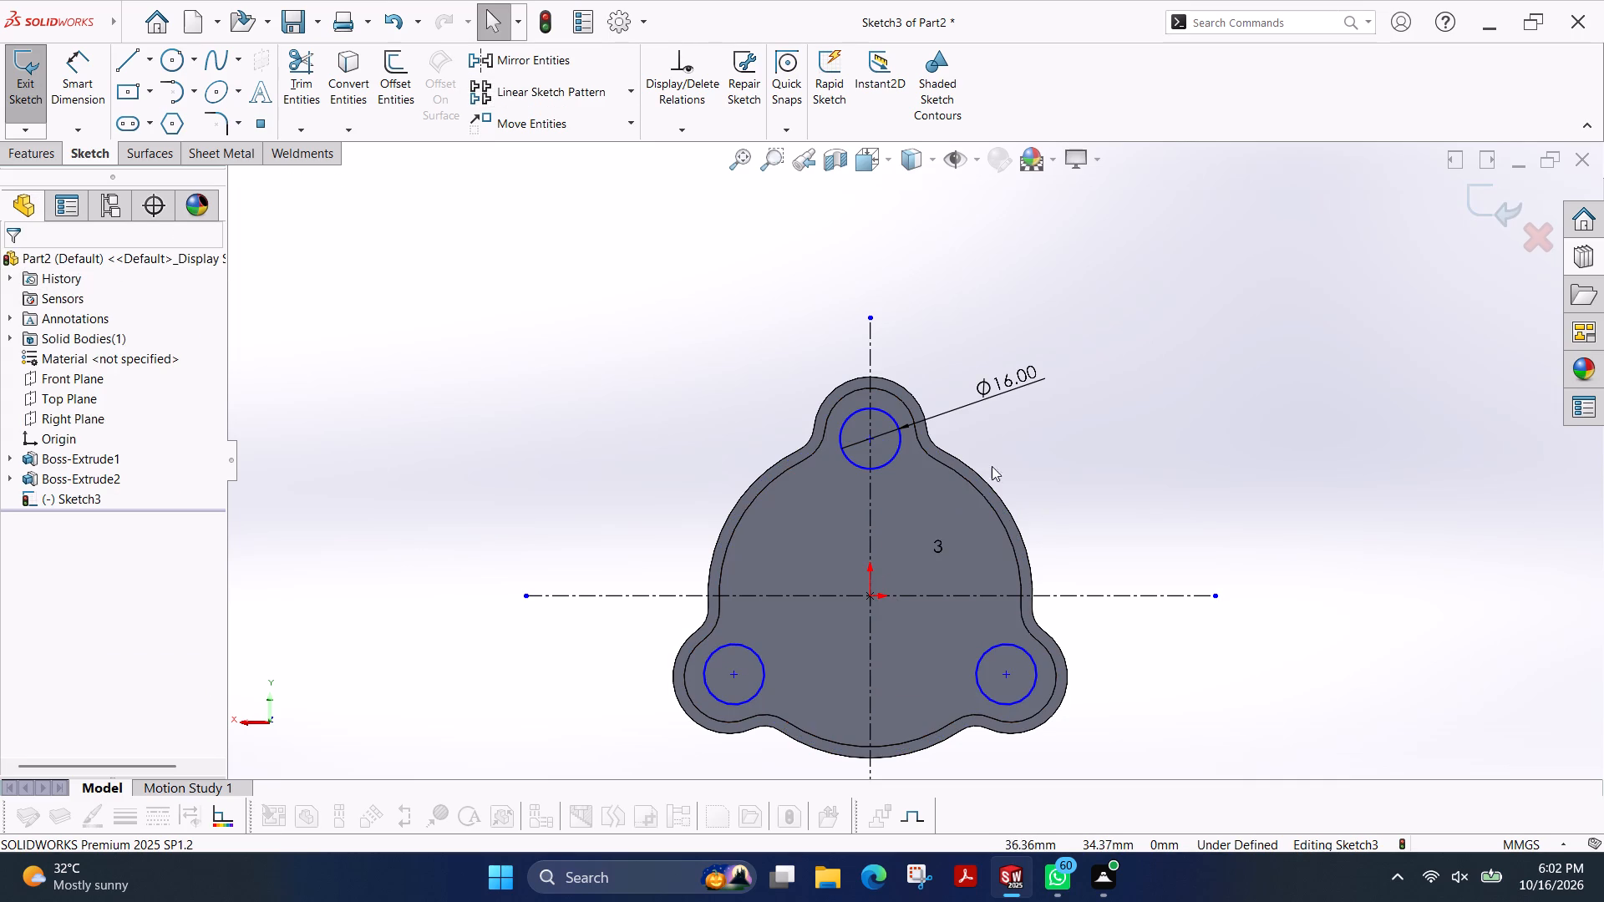
# Extrude the three 16 mm lug circles as a blind boss outward from the inset boss face, merged with the body.
pyautogui.click(28, 149)
pyautogui.click(27, 103)
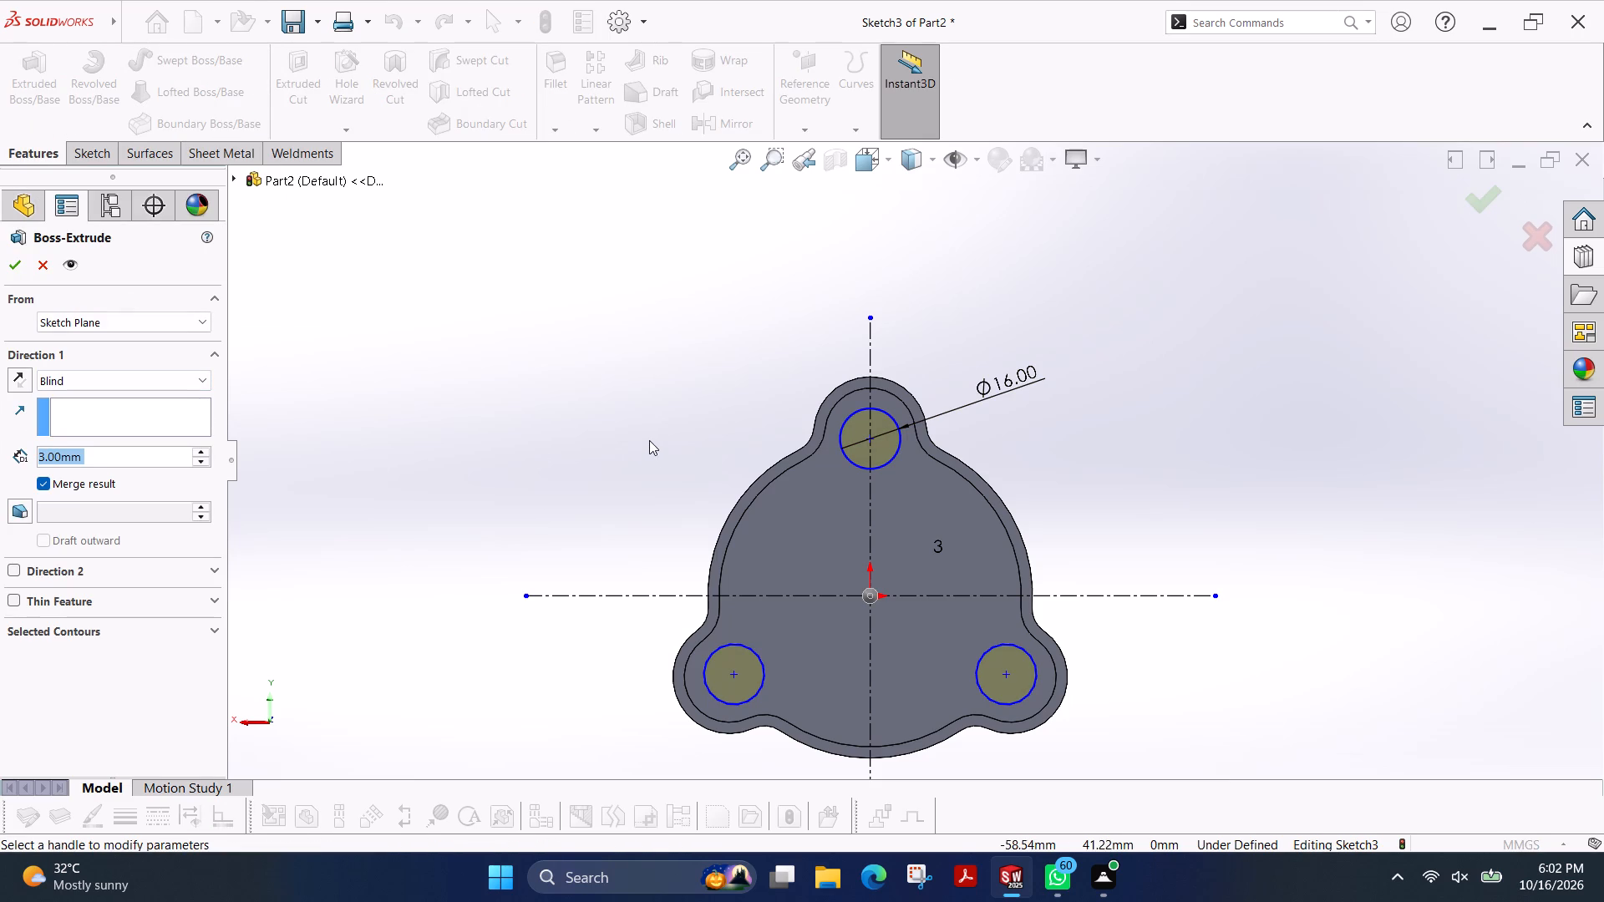
pyautogui.keyDown('ctrl'); pyautogui.keyDown('shift'); pyautogui.moveTo(722, 397); pyautogui.dragTo(824, 373, button='middle'); pyautogui.keyUp('shift'); pyautogui.keyUp('ctrl')
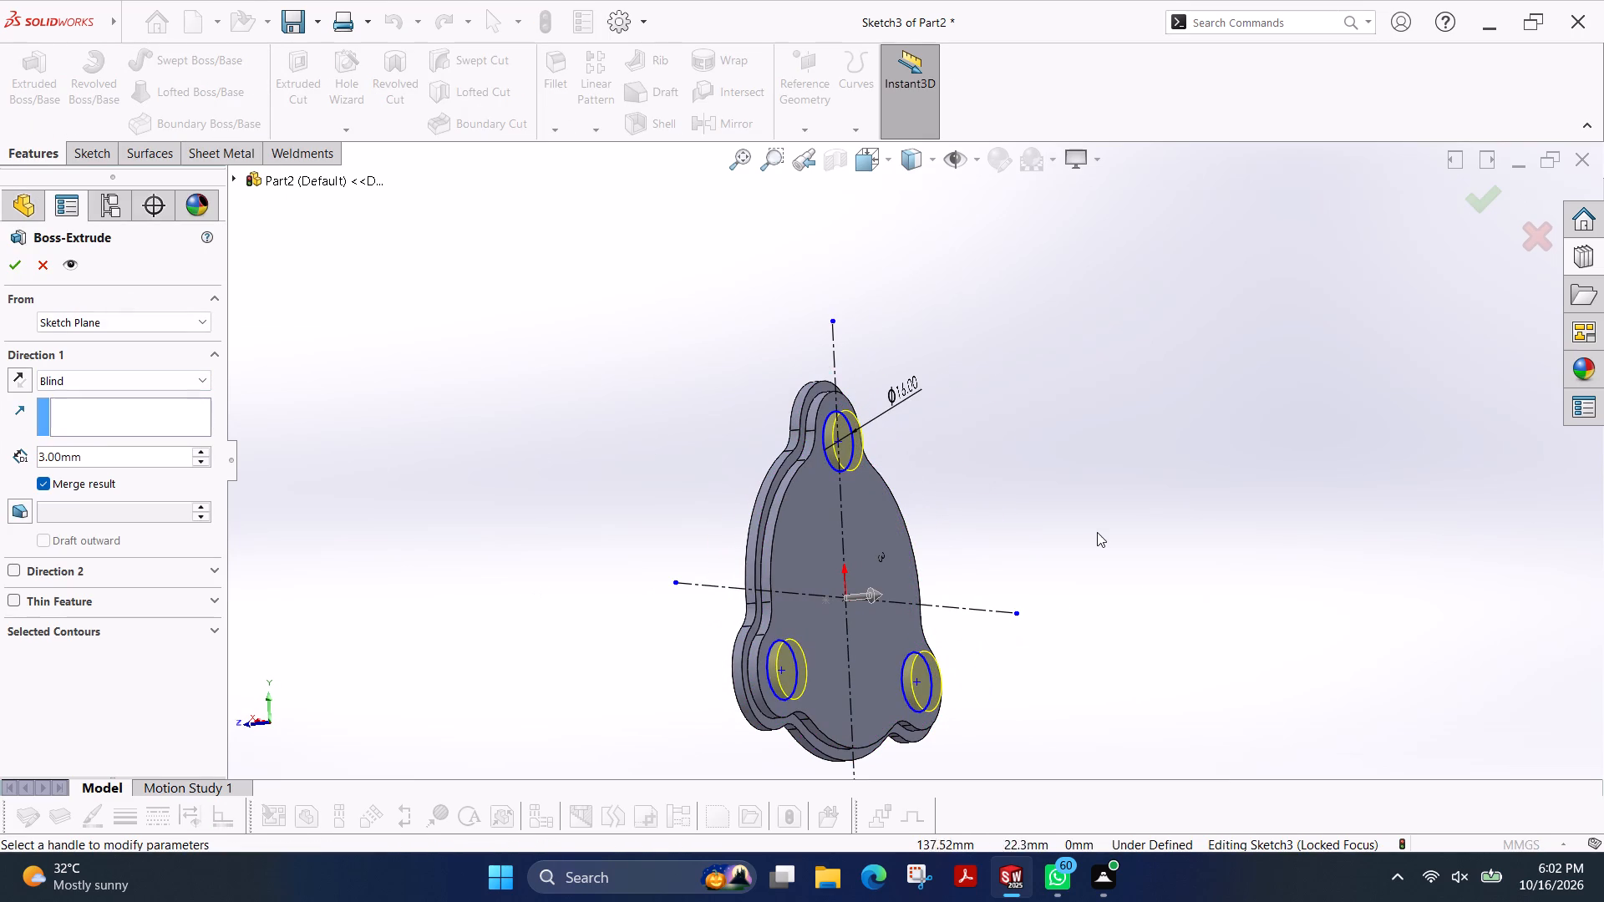
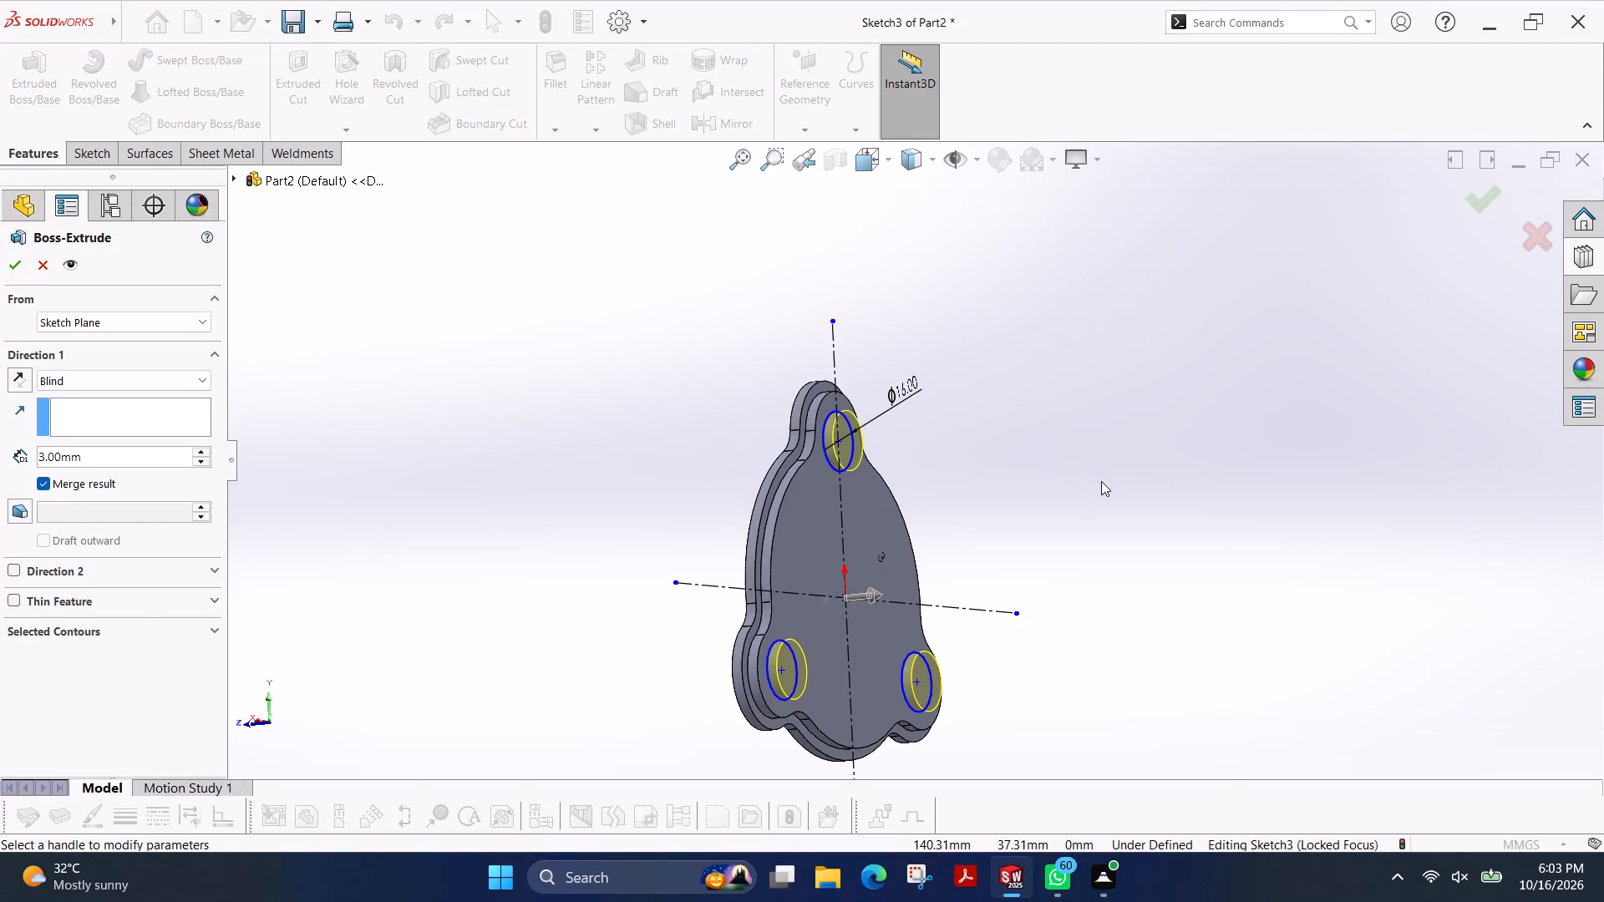
# Set the blind extrusion depth of the three lug circles to 12 mm and complete the boss.
pyautogui.doubleClick(90, 451)
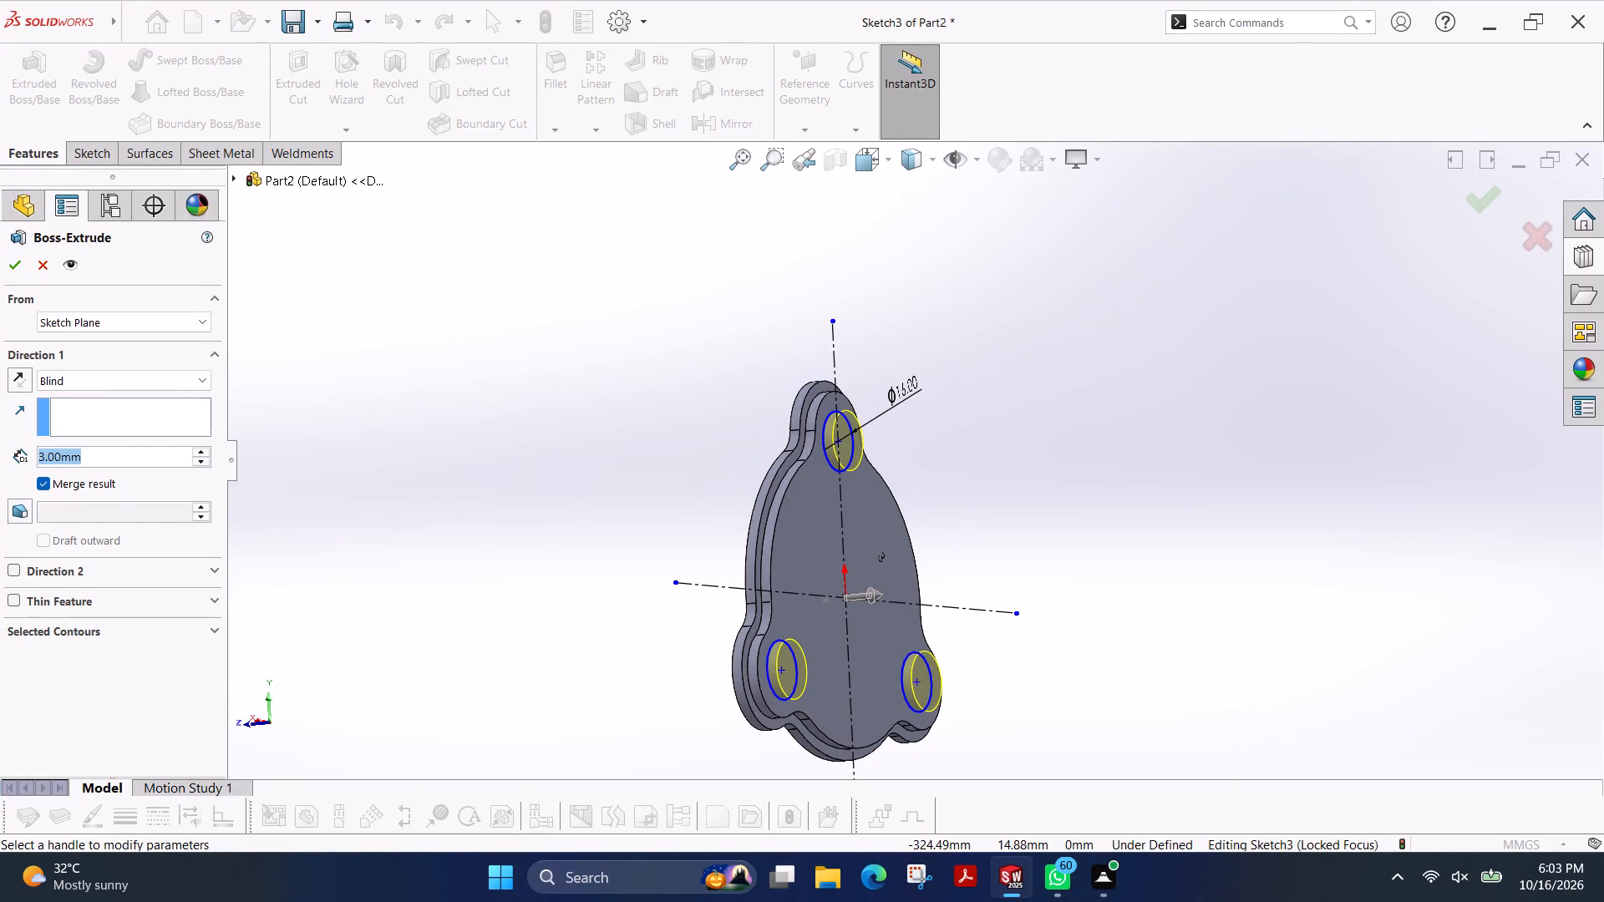
pyautogui.write('12')
pyautogui.press('Return')
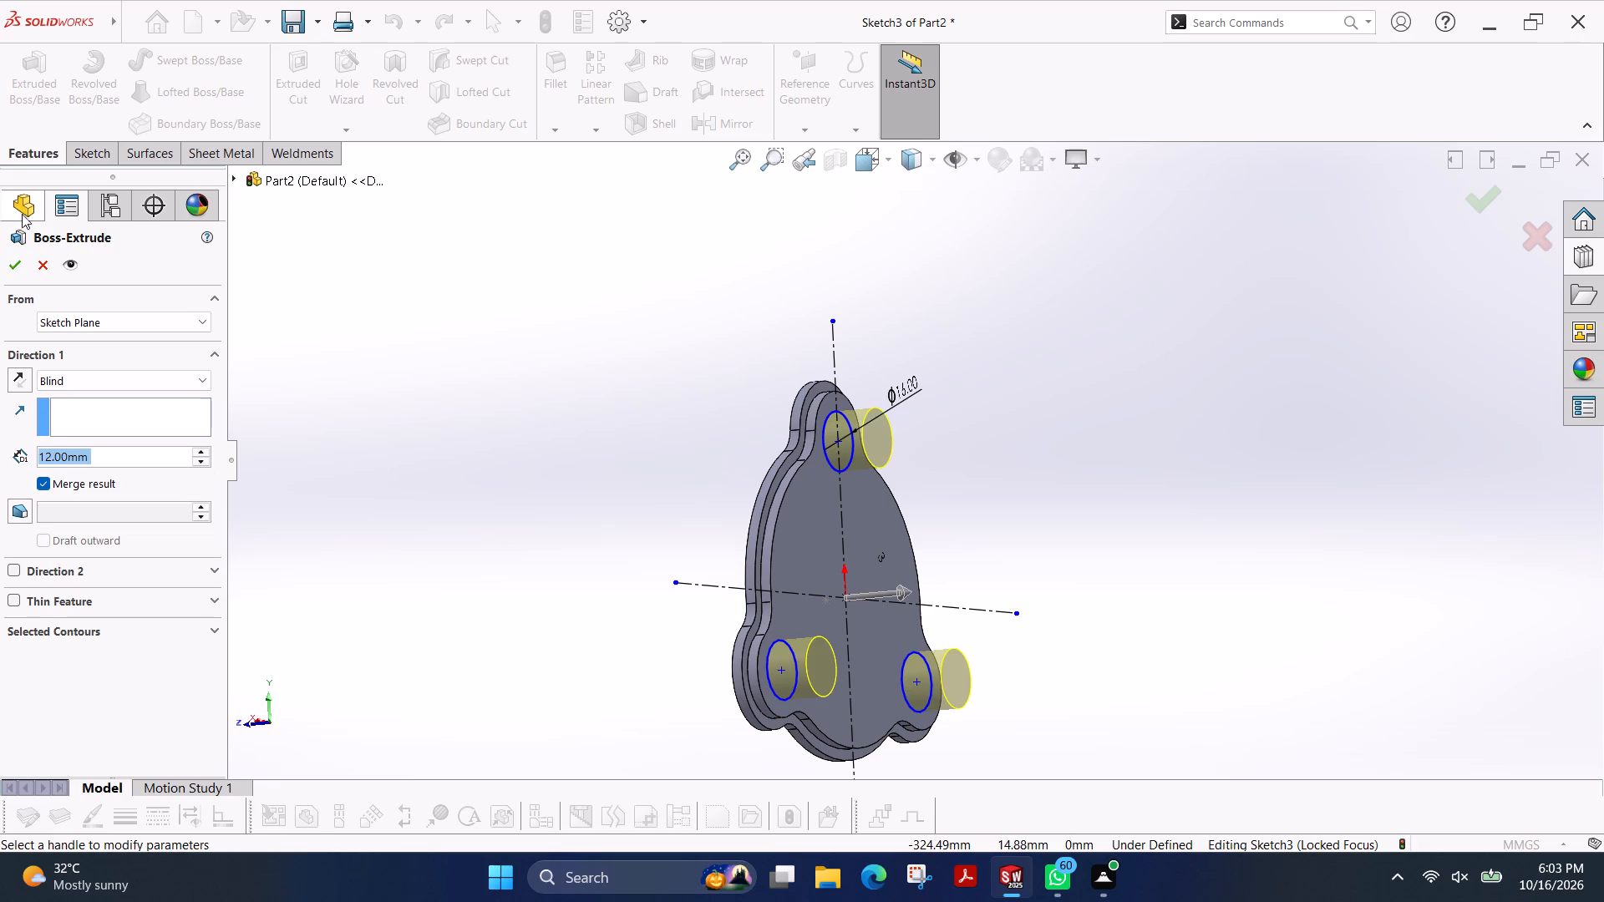
pyautogui.click(8, 276)
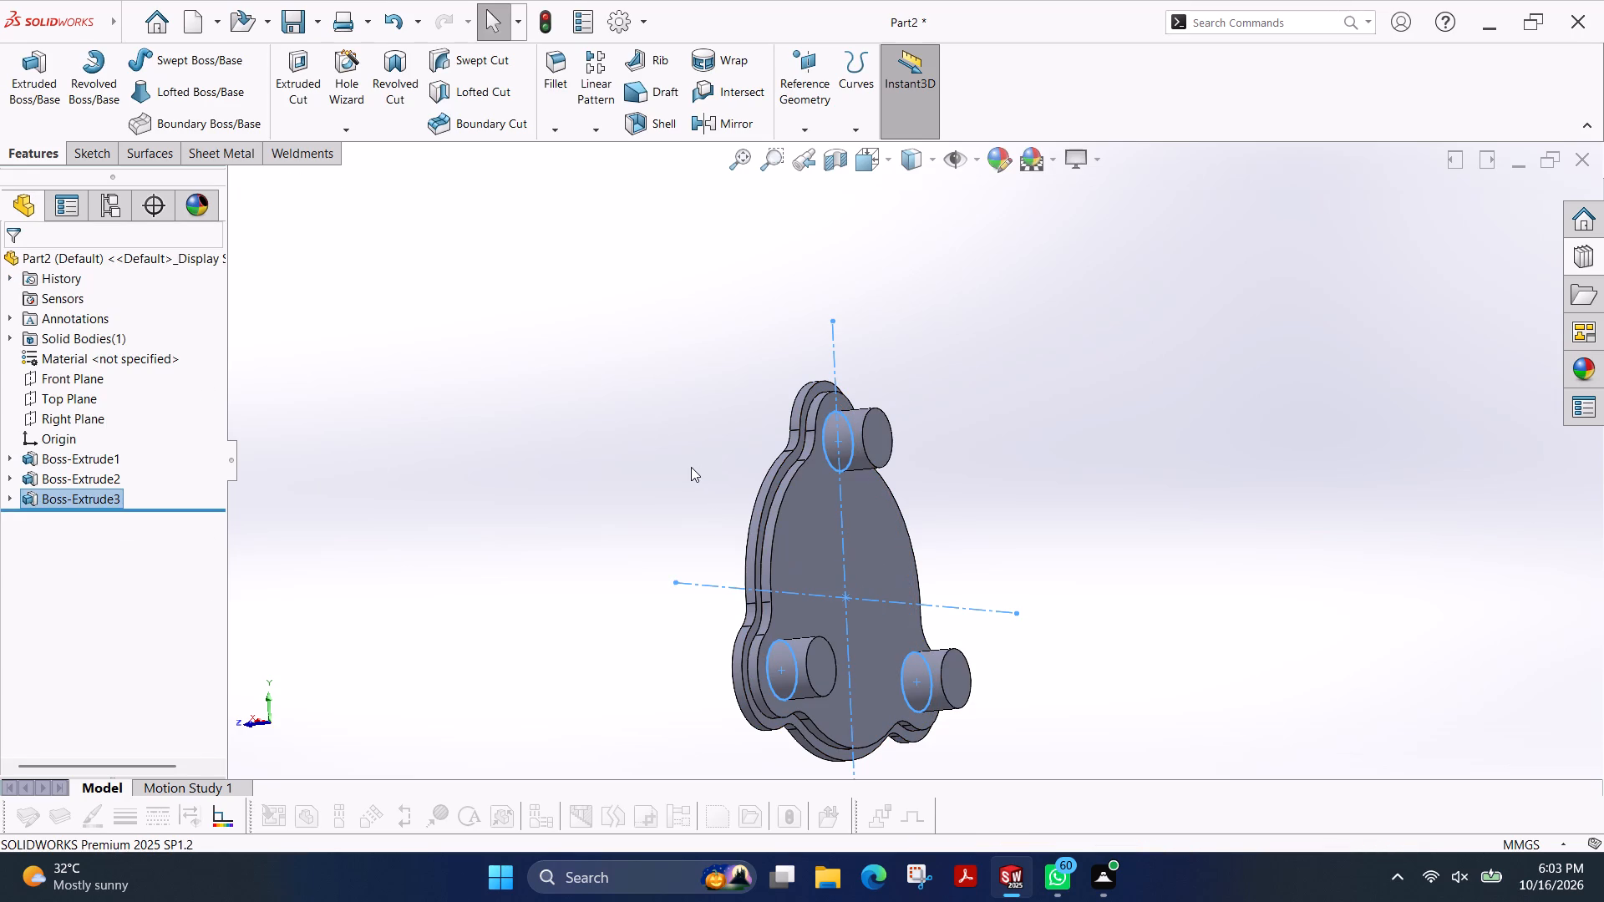
# Start a new sketch on the flat back face of the three-lug base plate.
pyautogui.keyDown('ctrl'); pyautogui.keyDown('shift'); pyautogui.moveTo(693, 489); pyautogui.dragTo(832, 469, button='middle'); pyautogui.keyUp('shift'); pyautogui.keyUp('ctrl')
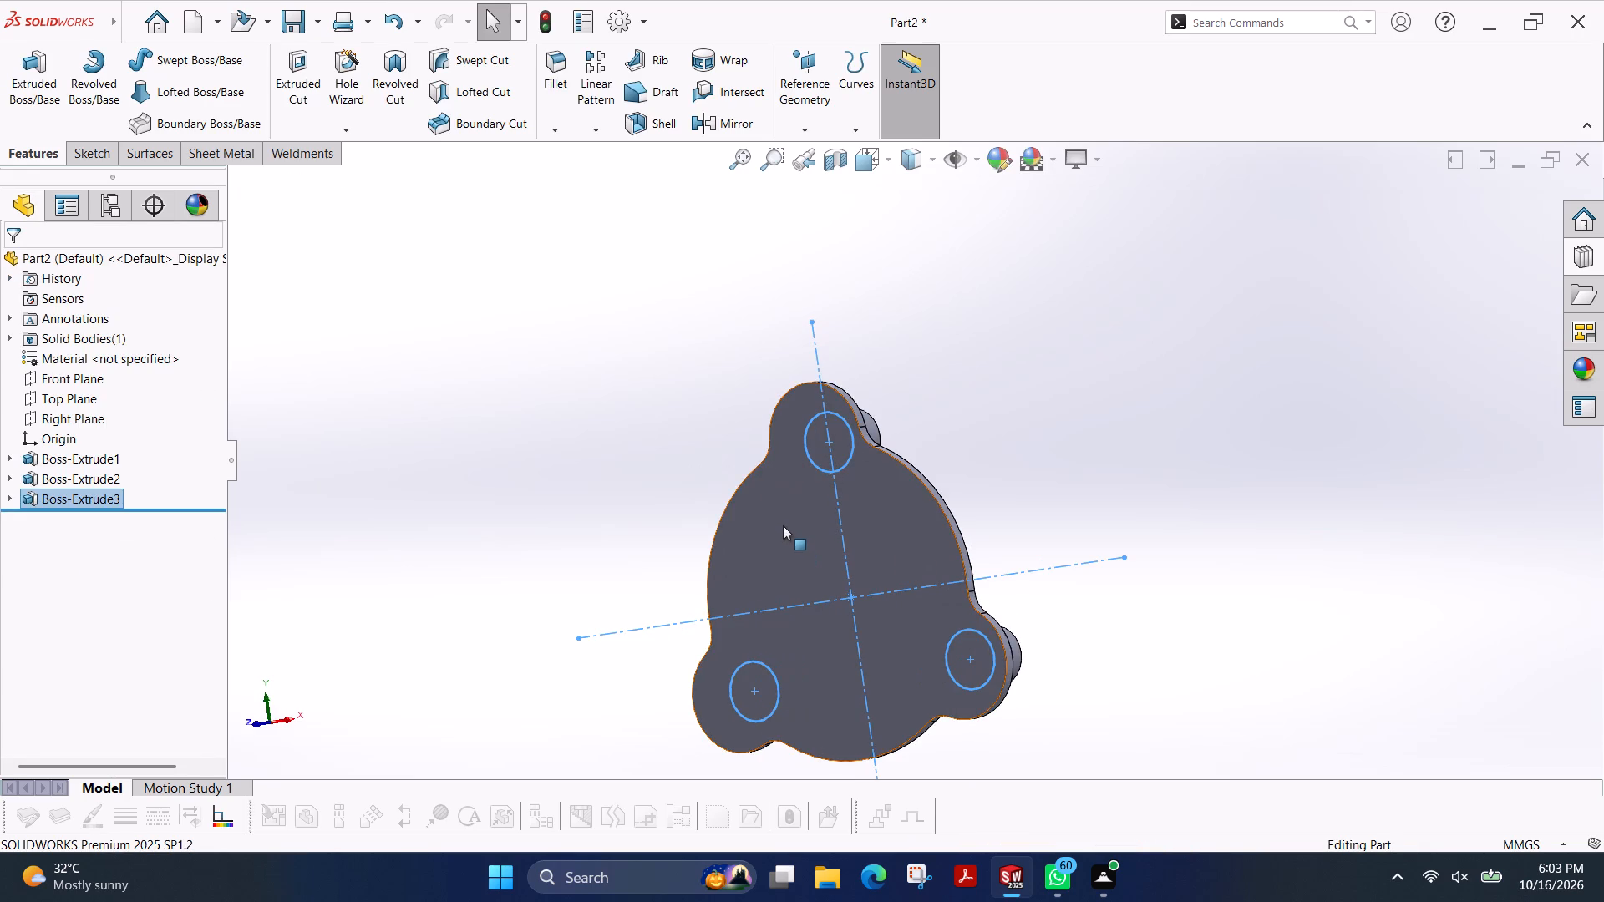
pyautogui.press('Escape')
pyautogui.click(792, 525)
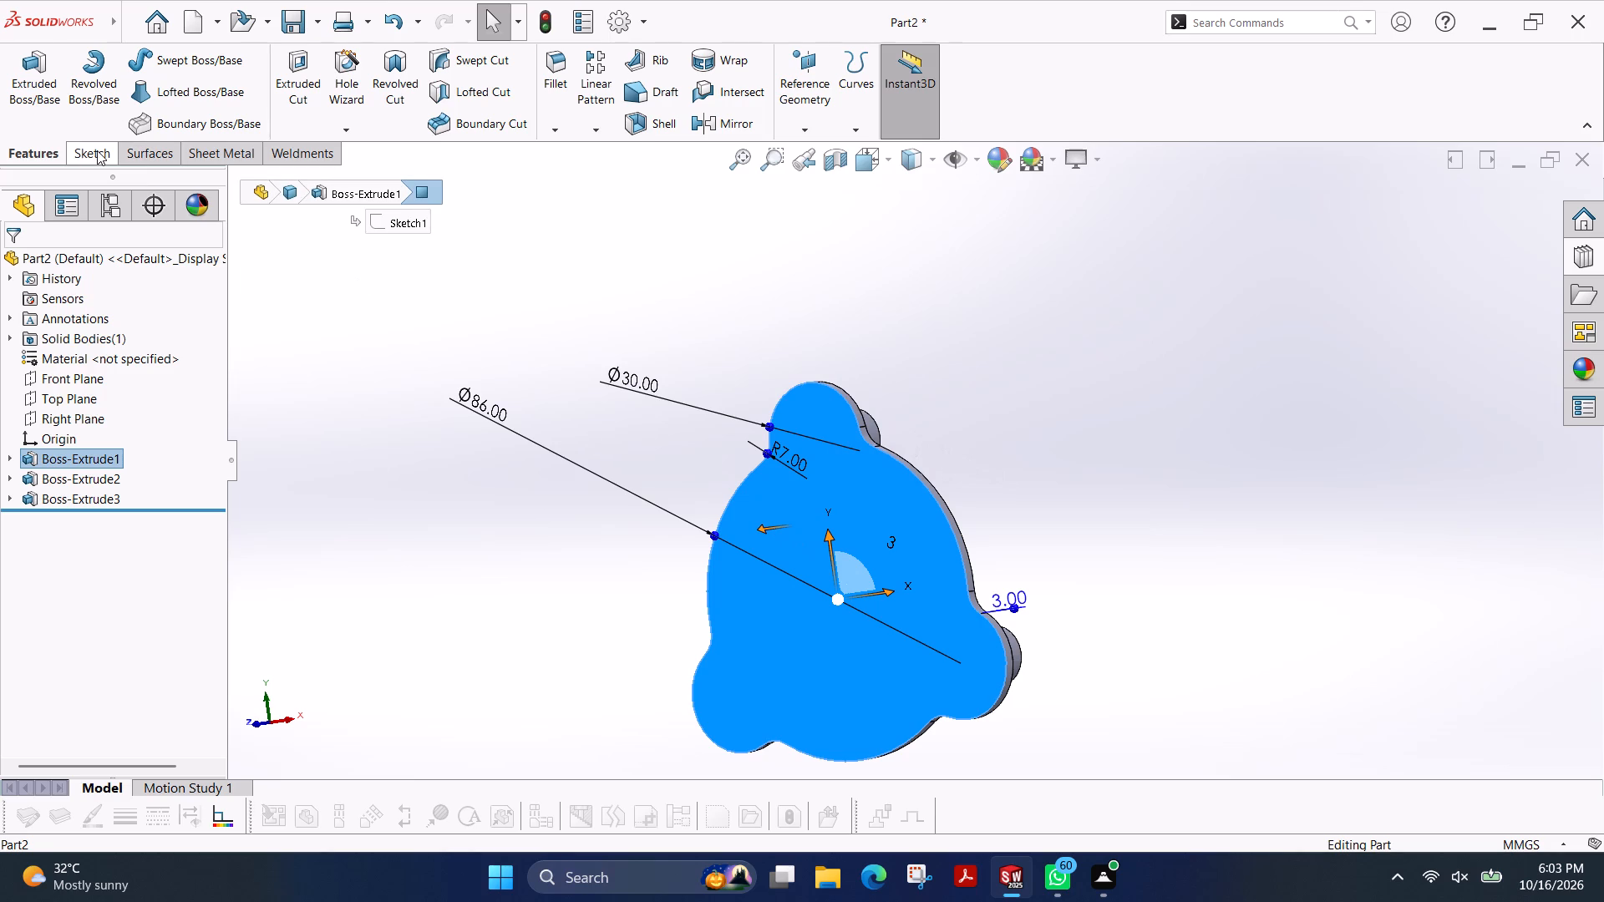
pyautogui.click(97, 150)
pyautogui.click(35, 84)
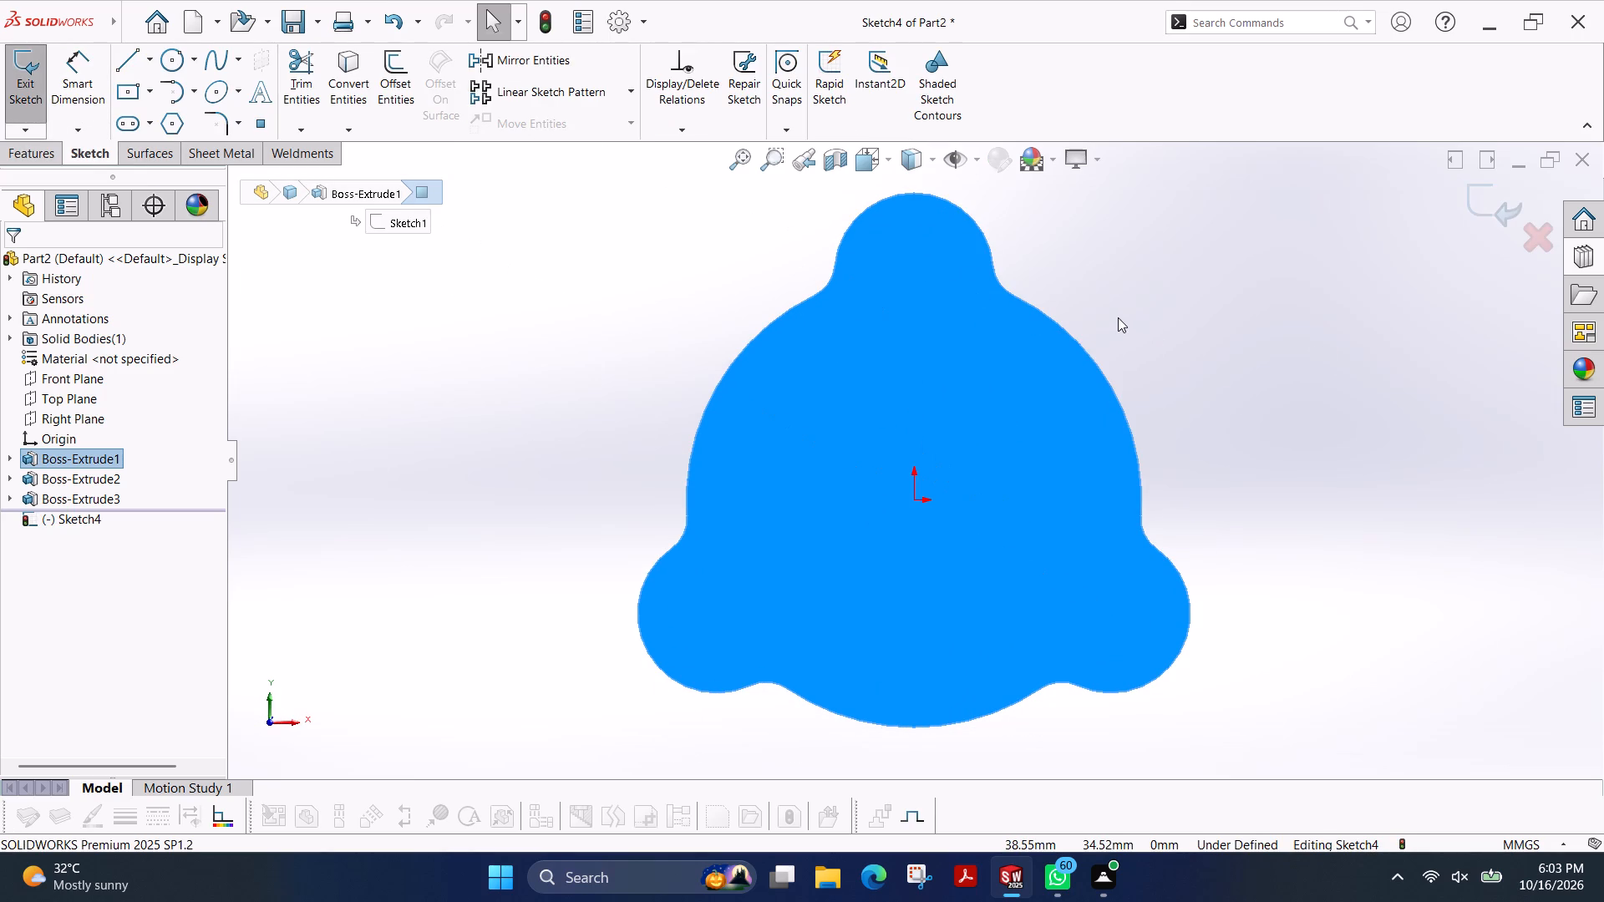
pyautogui.press('Escape')
# Sketch a horizontal construction midpoint line centred on the origin, about 169 mm long.
pyautogui.scroll(-2, 1089, 326)
pyautogui.scroll(1, 1068, 307)
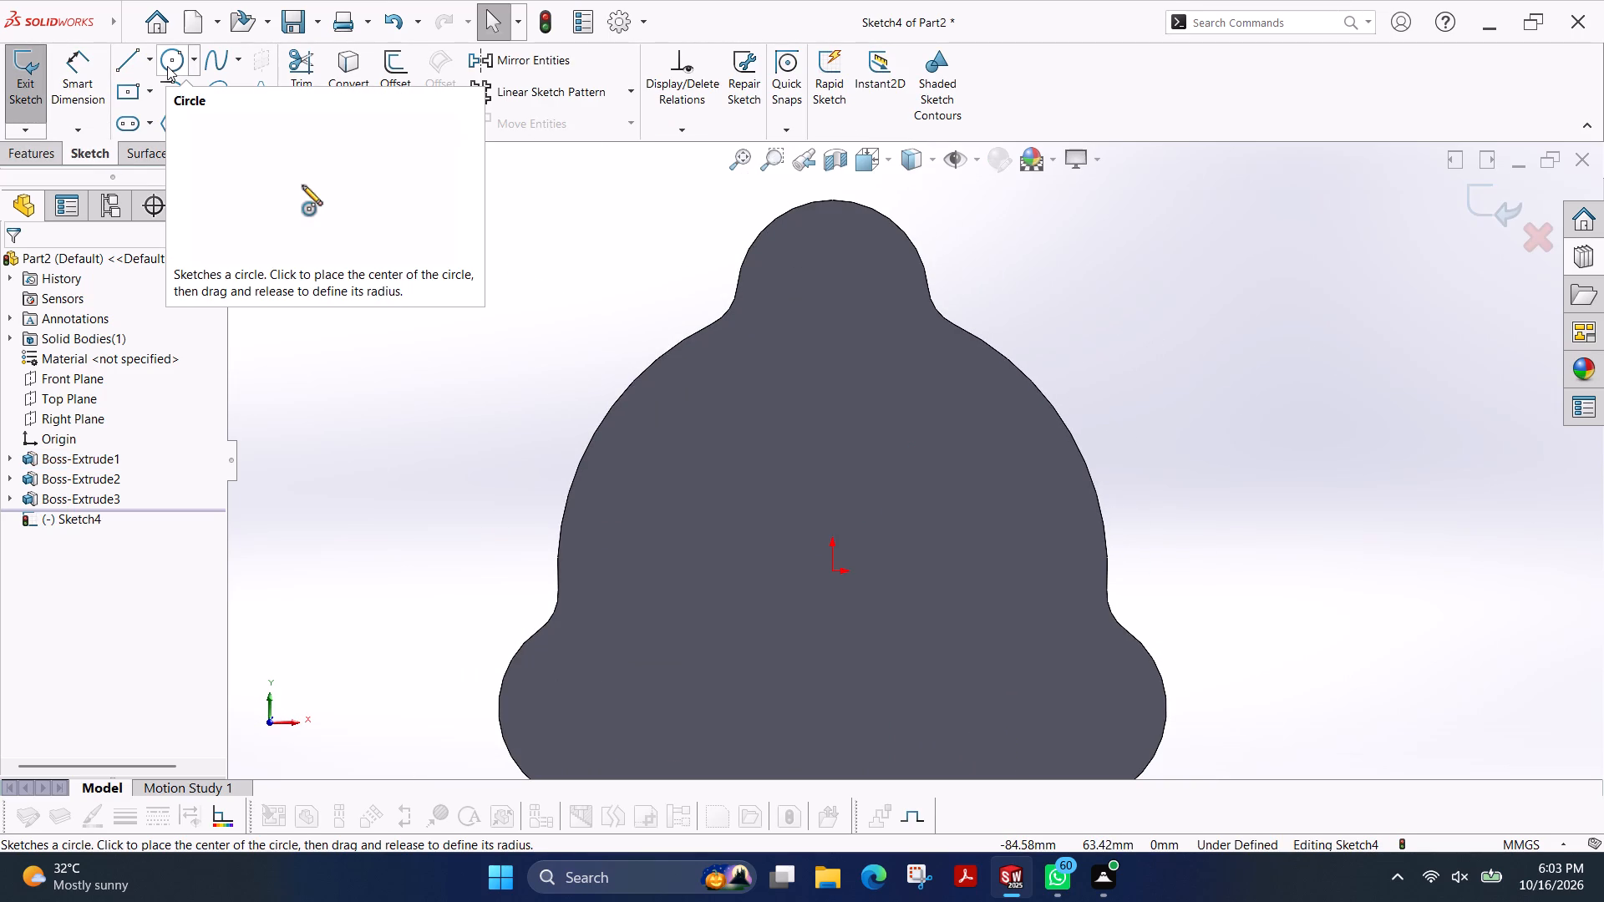
pyautogui.click(115, 65)
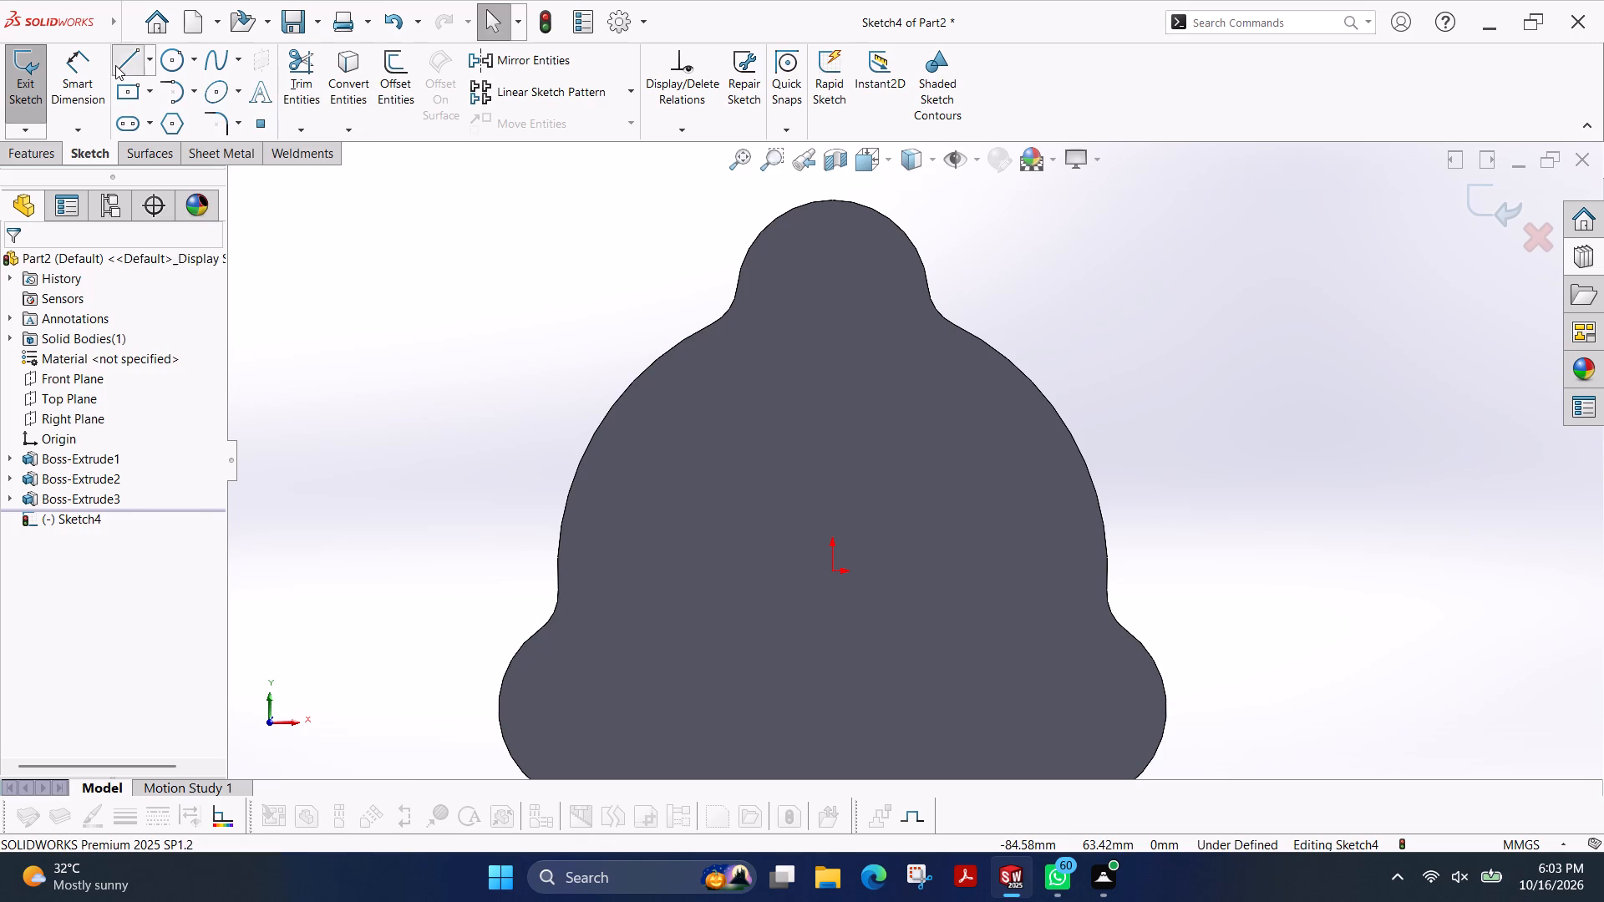
pyautogui.click(82, 489)
pyautogui.click(97, 530)
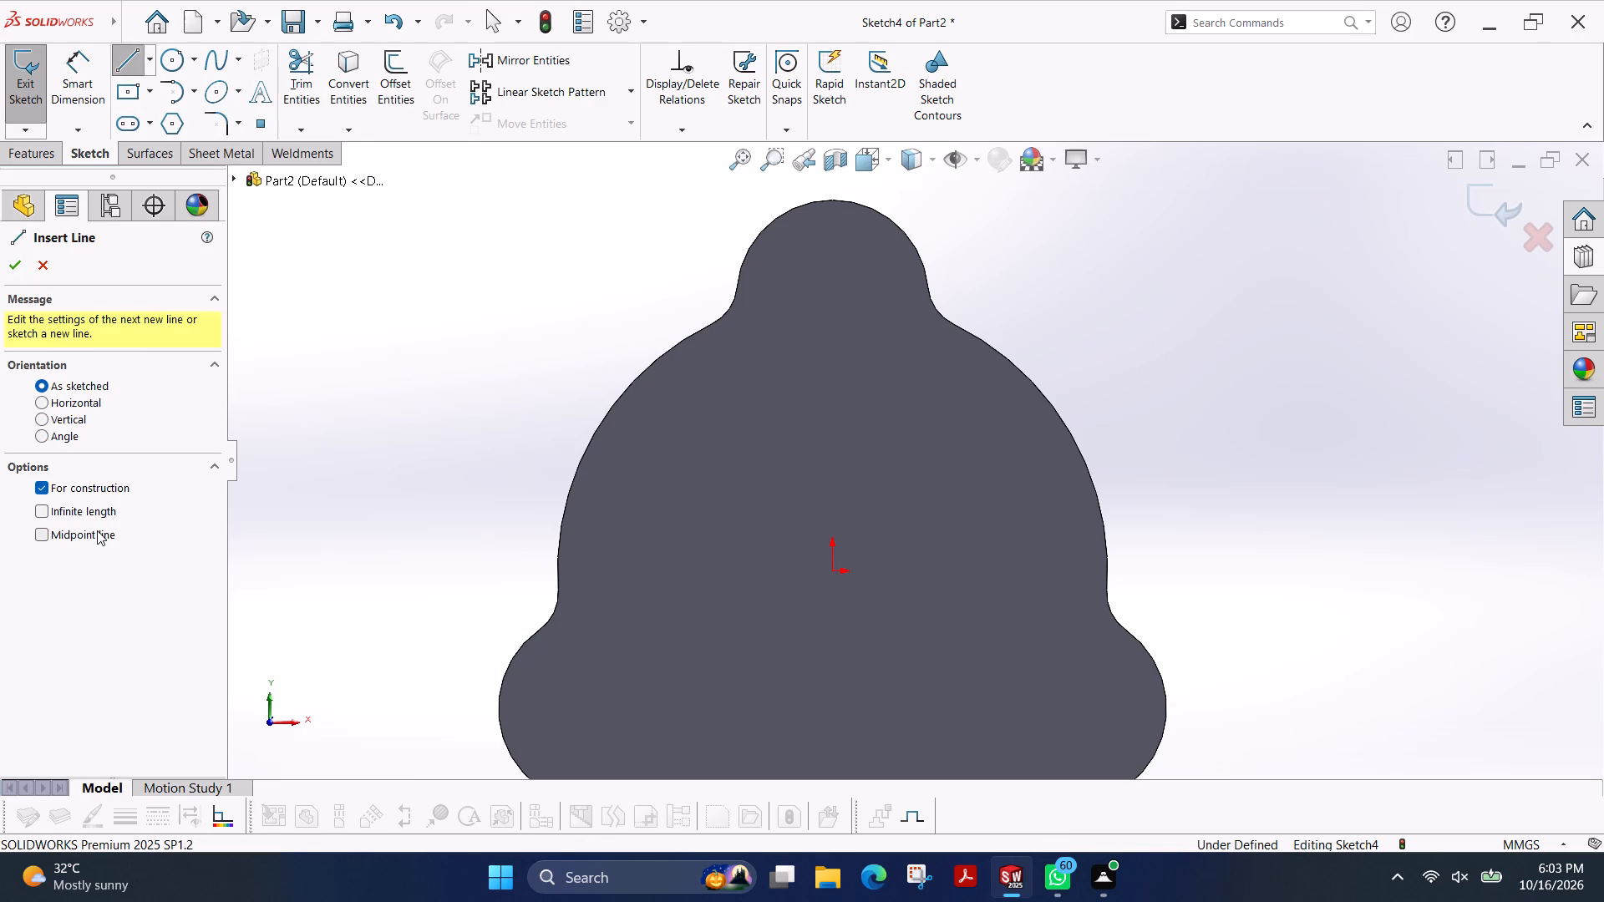
pyautogui.click(833, 570)
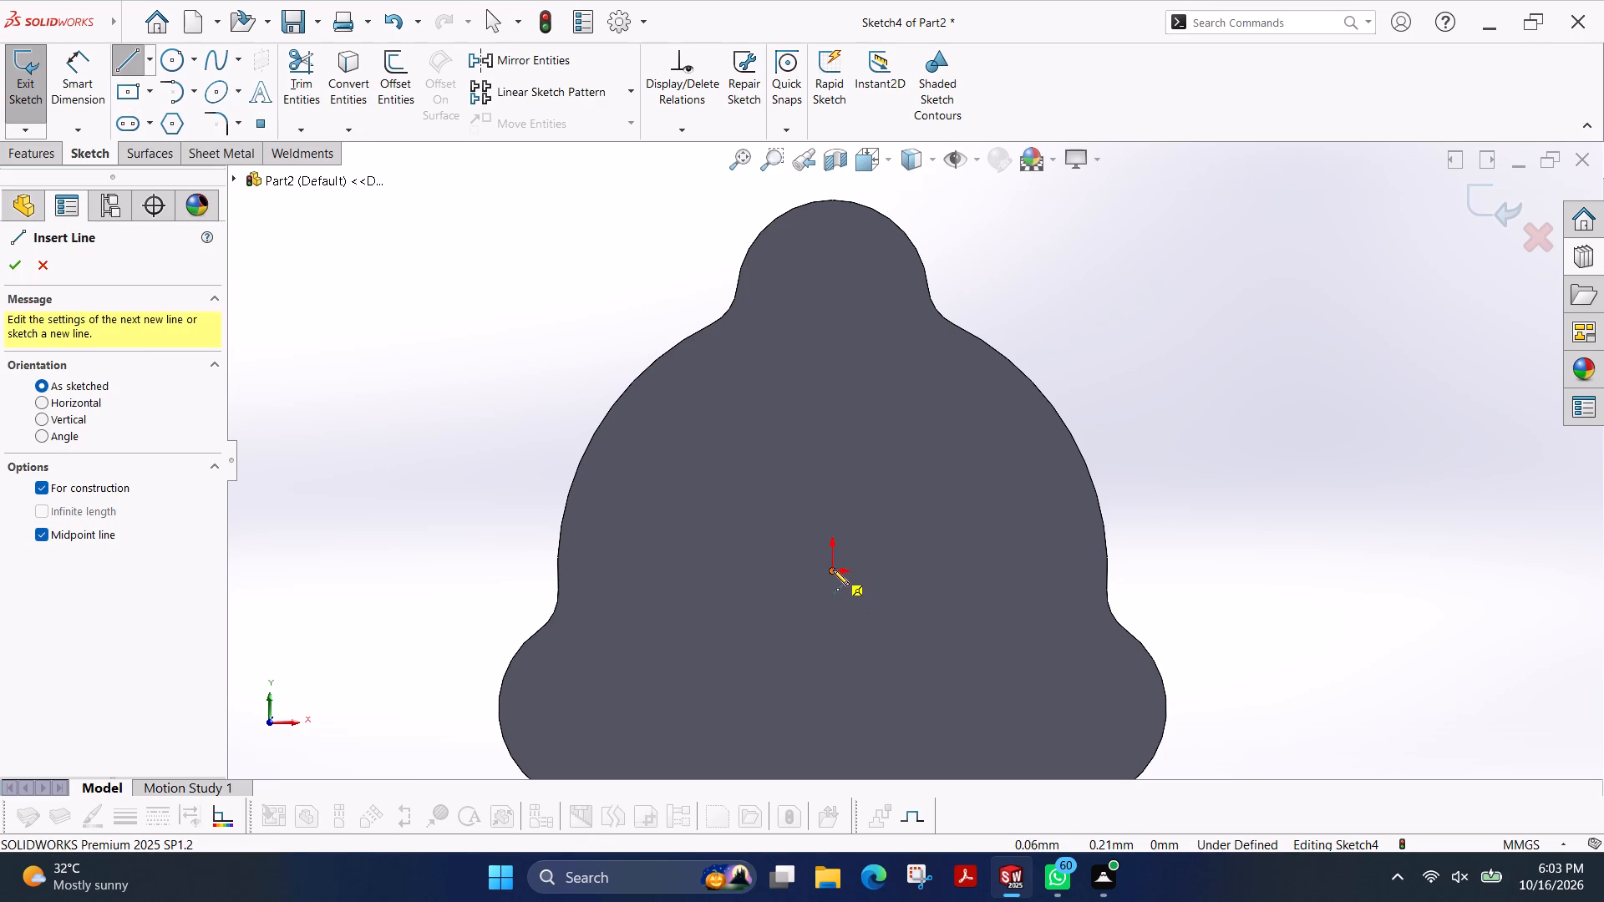
pyautogui.click(1374, 570)
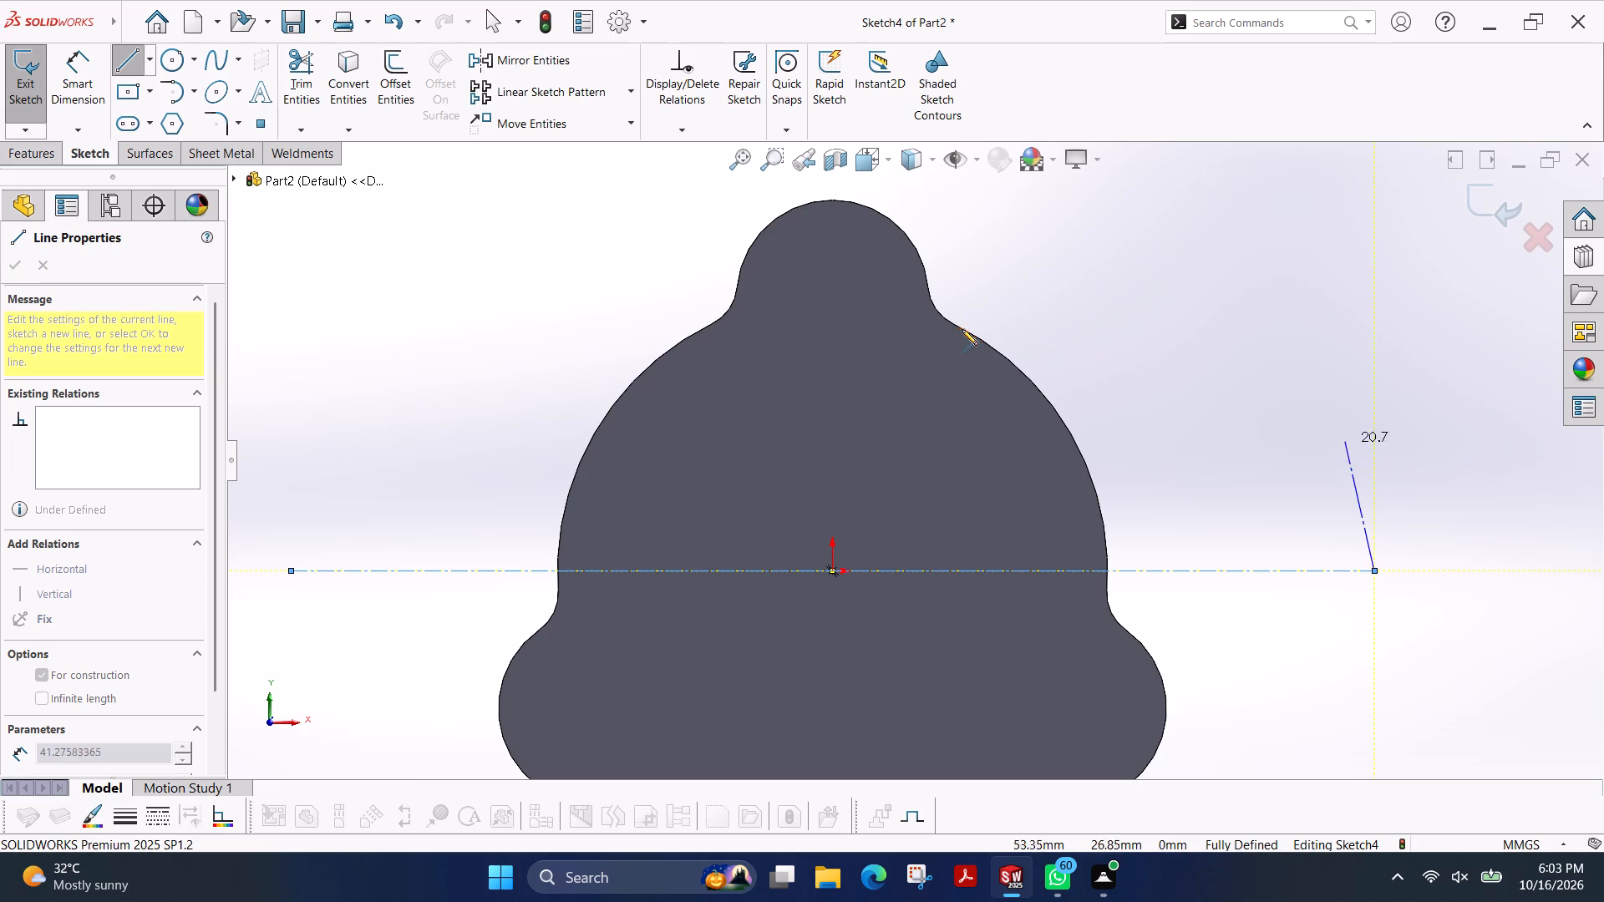
pyautogui.press('Escape')
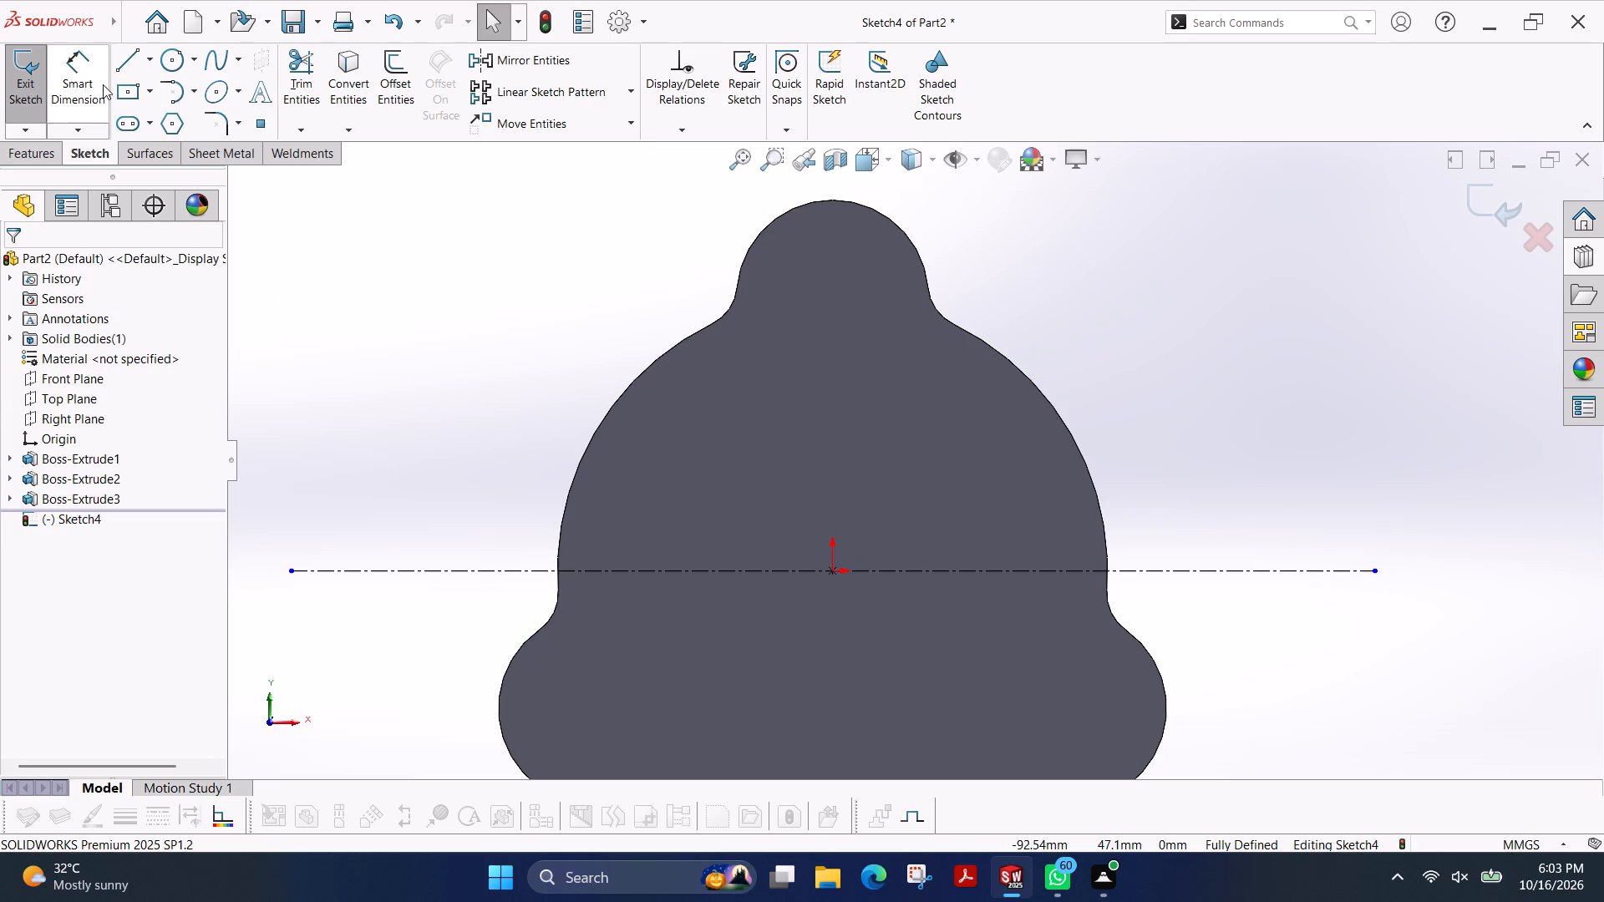
# Sketch a vertical construction midpoint line centred on the origin, extending about 67 mm each way past the upper lug.
pyautogui.click(124, 53)
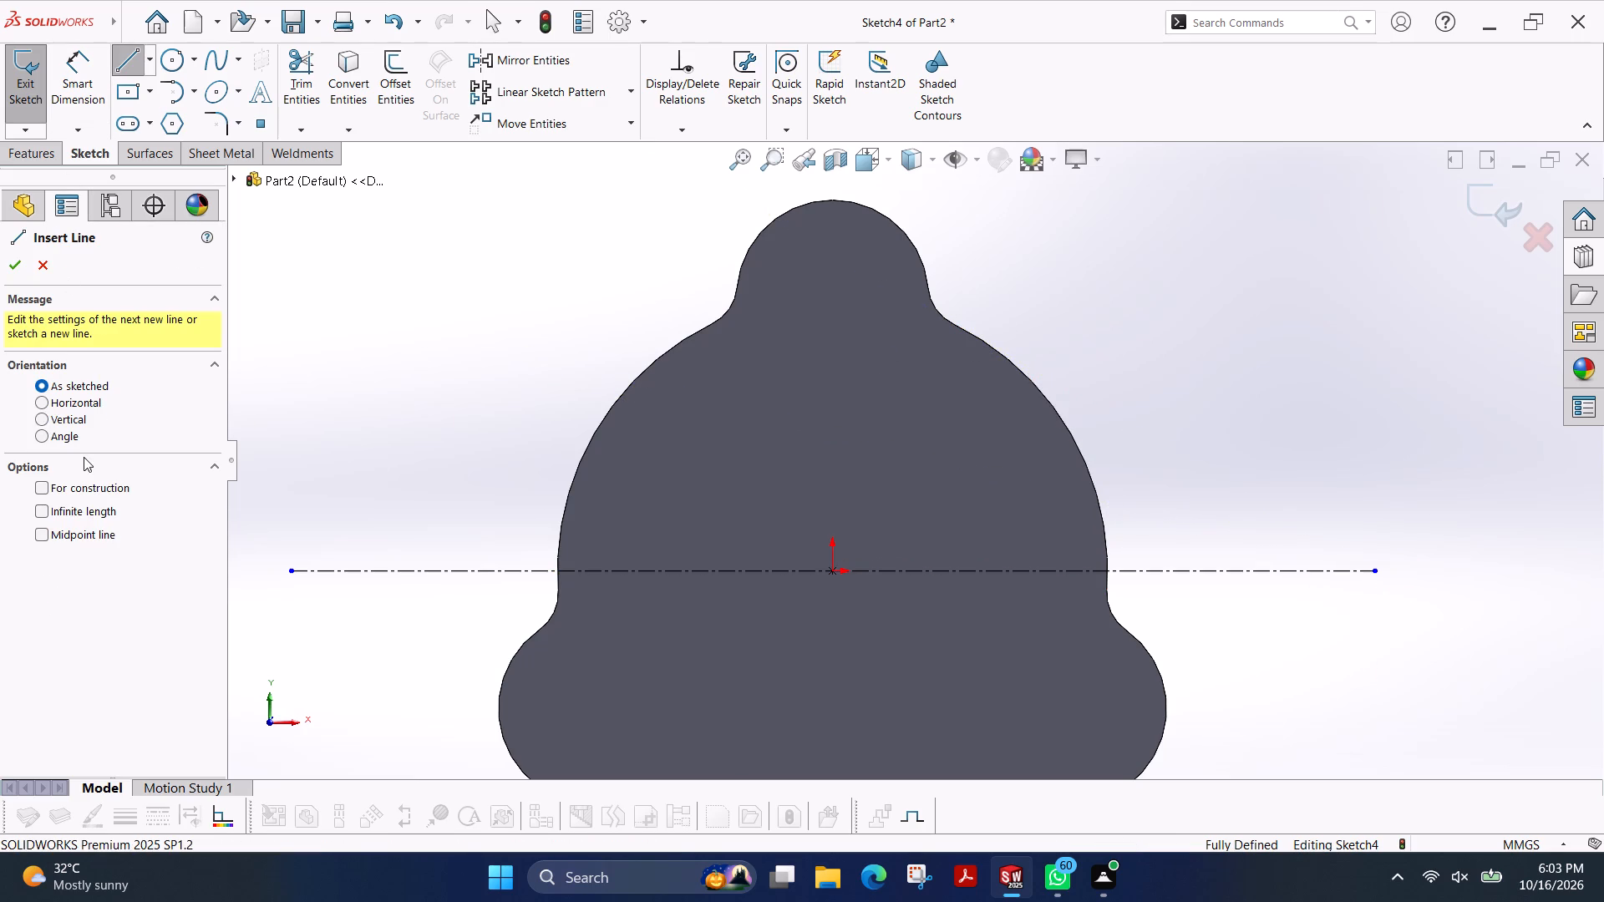
pyautogui.click(97, 488)
pyautogui.click(95, 539)
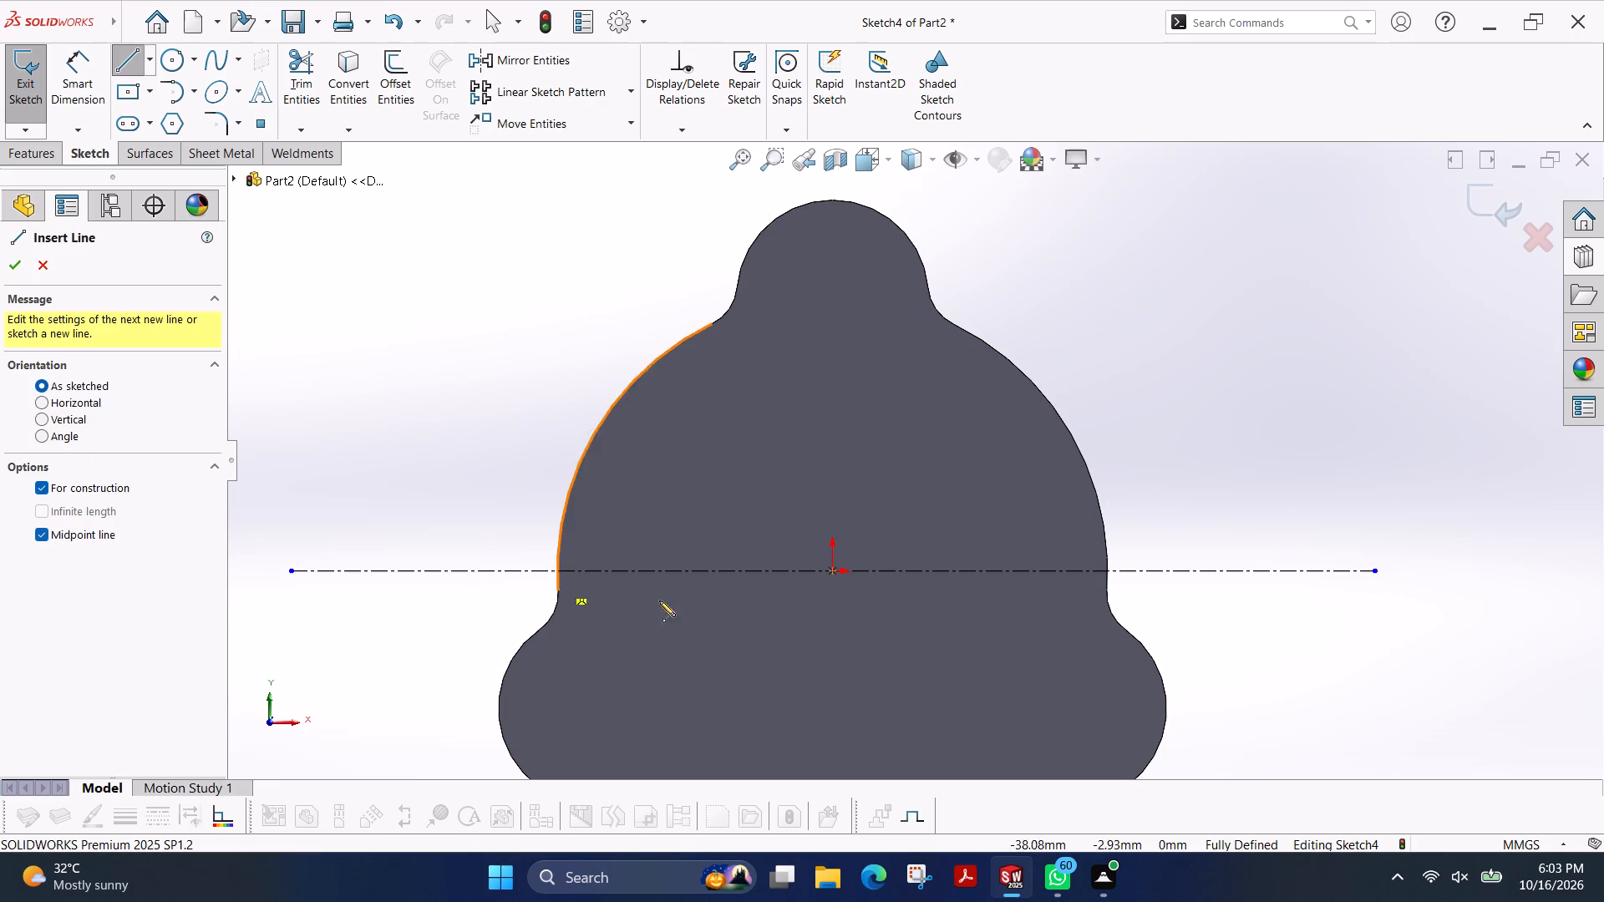
pyautogui.click(835, 570)
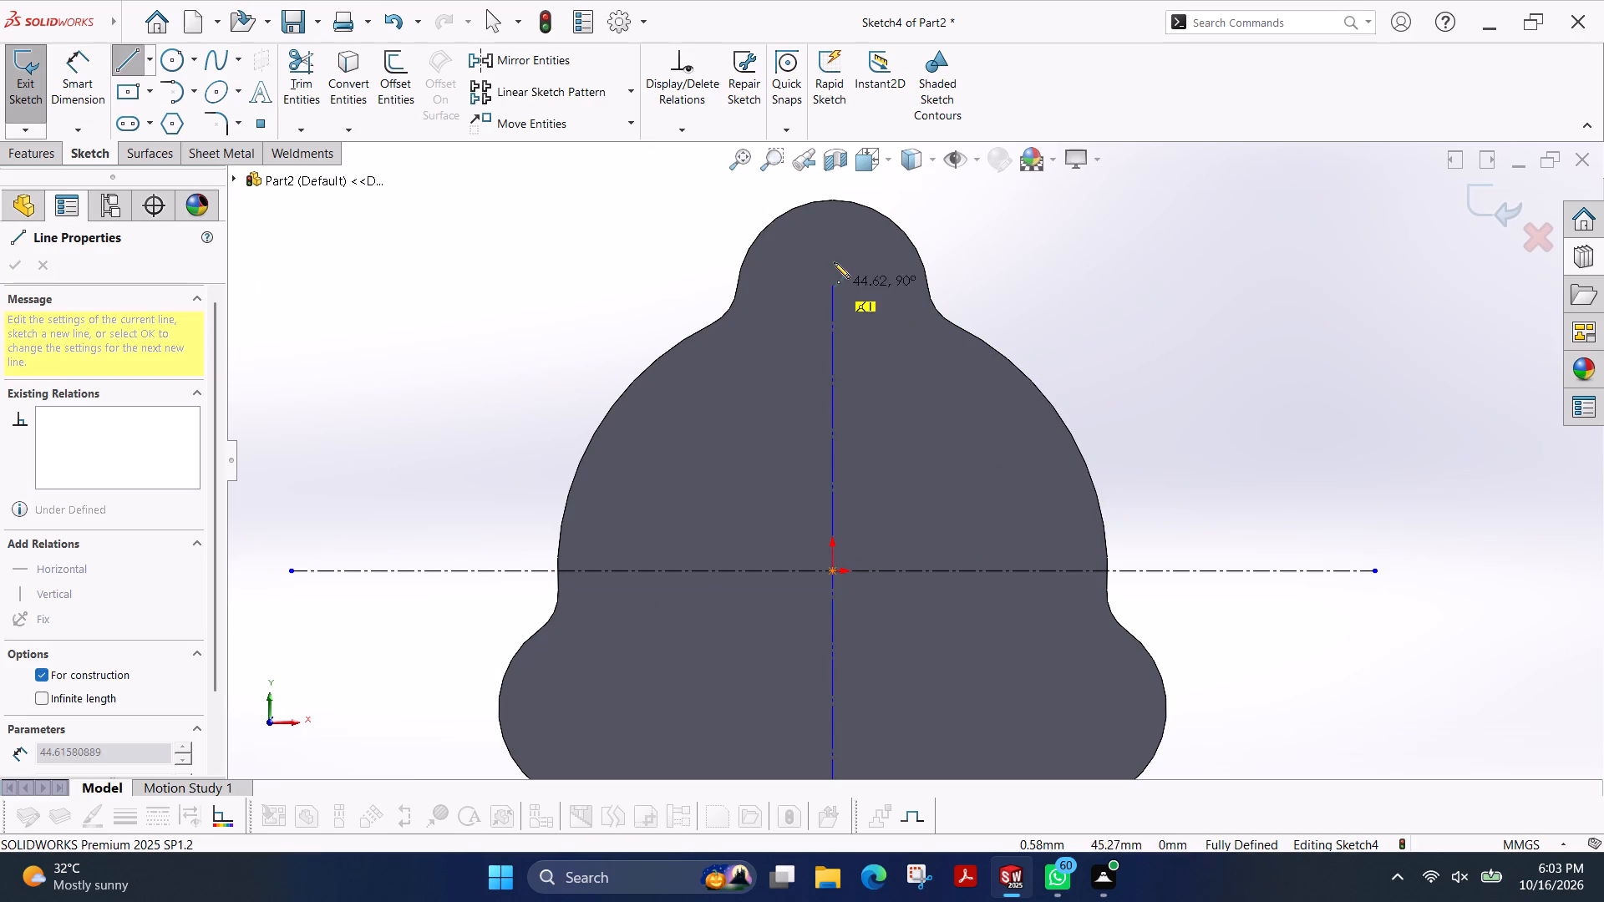
pyautogui.scroll(2, 842, 208)
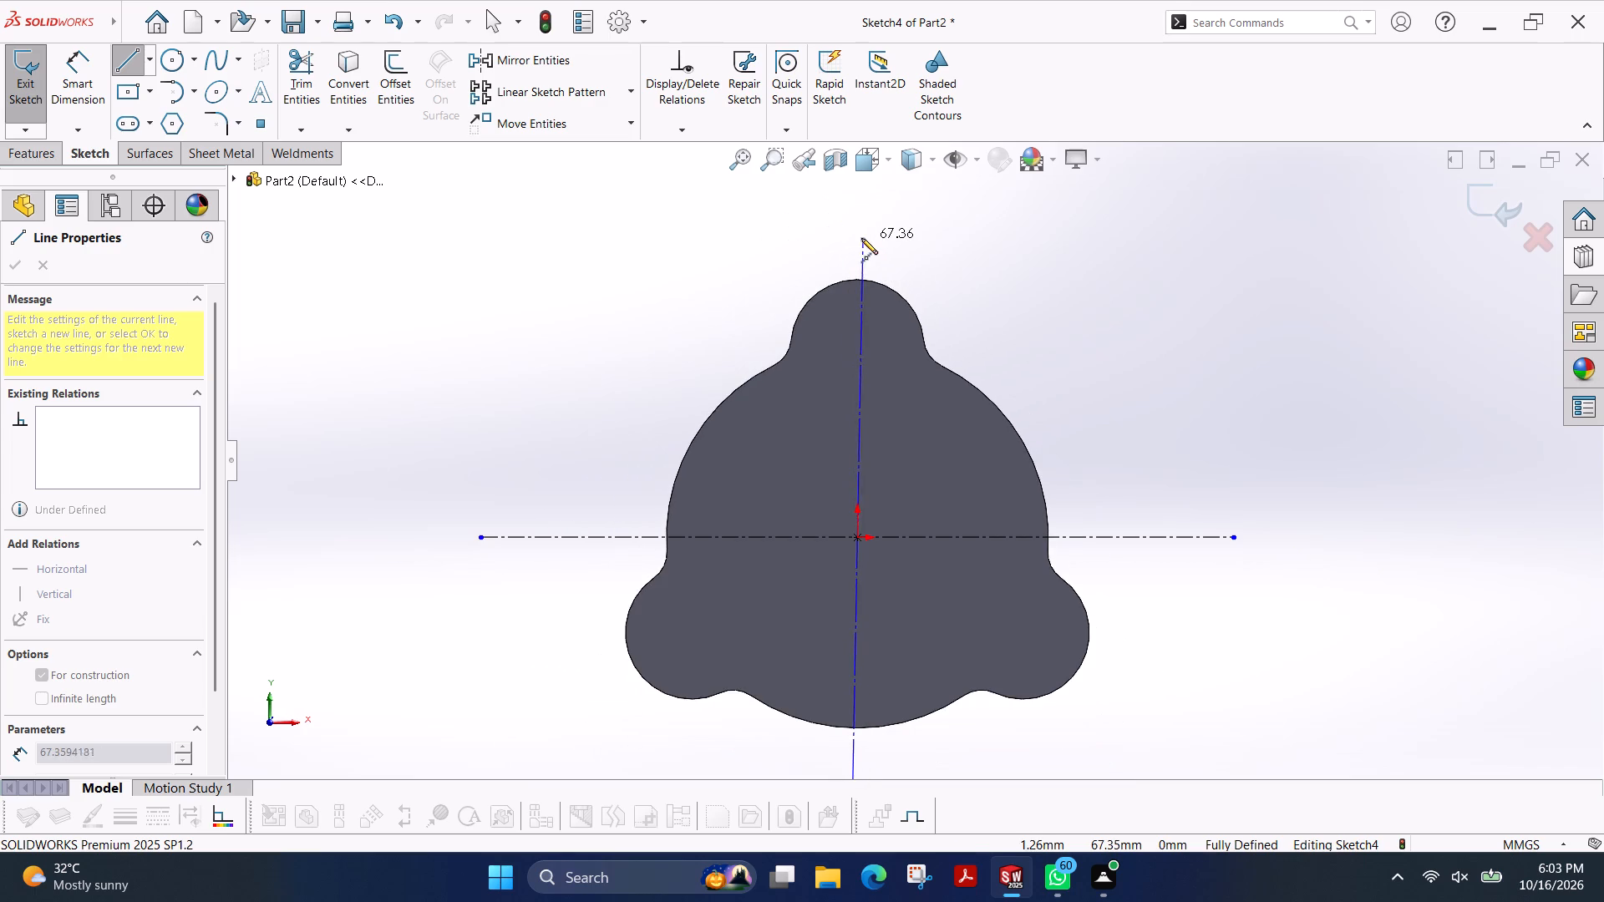
pyautogui.click(860, 238)
pyautogui.press('Escape')
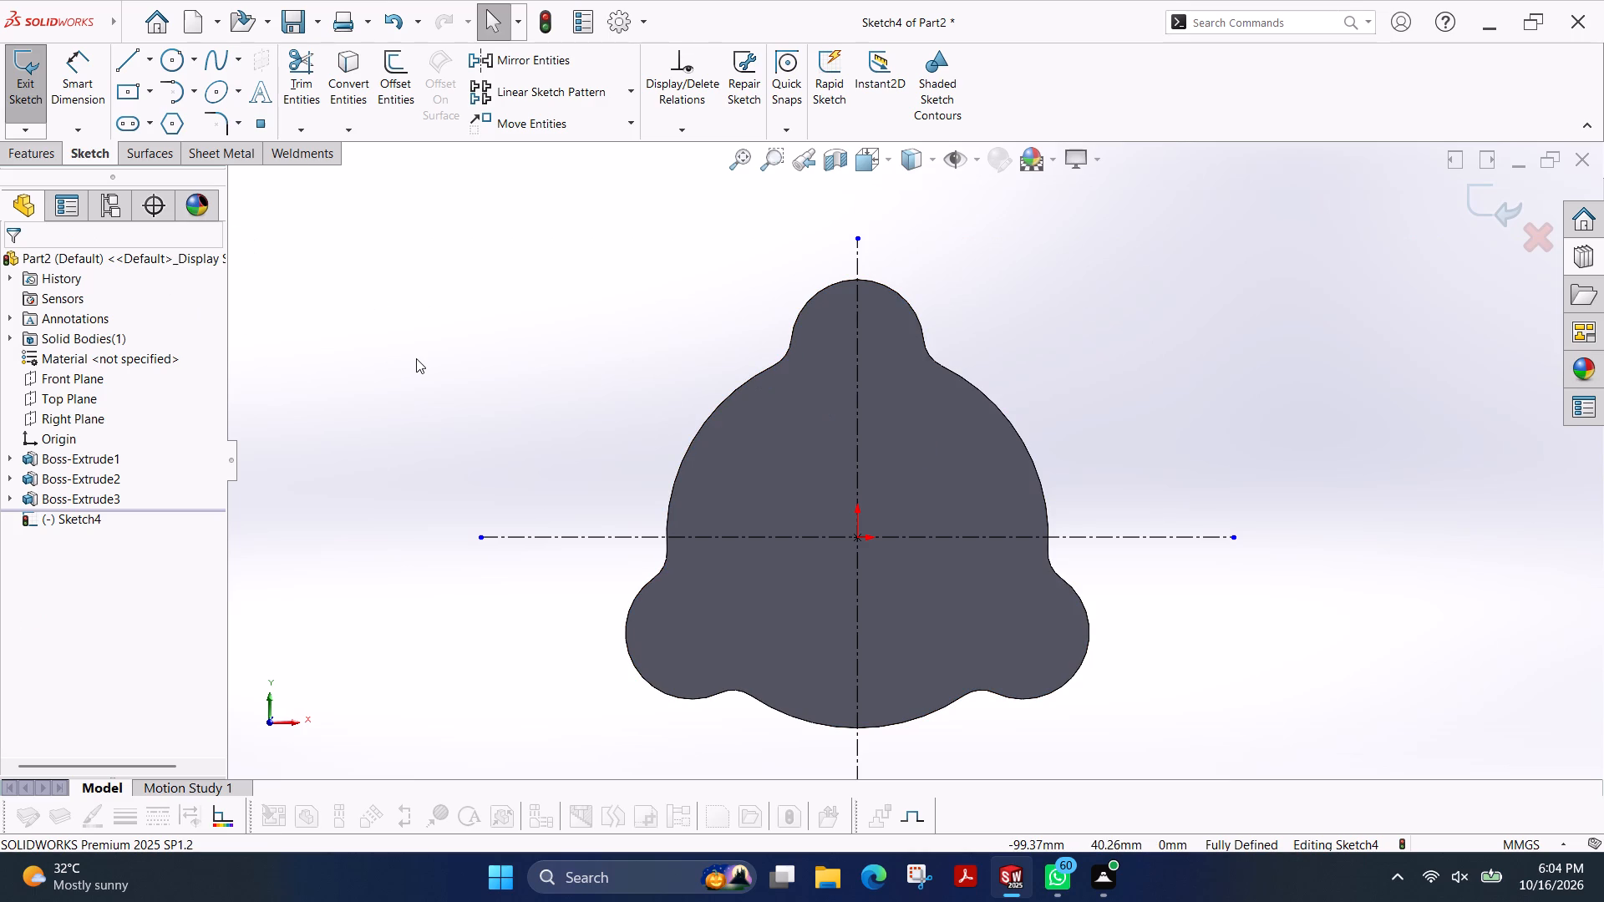
pyautogui.click(658, 241)
# Sketch two concentric circles of about 6.2 mm and 2.8 mm radius on the vertical centreline, about 38 mm above the origin.
pyautogui.click(175, 65)
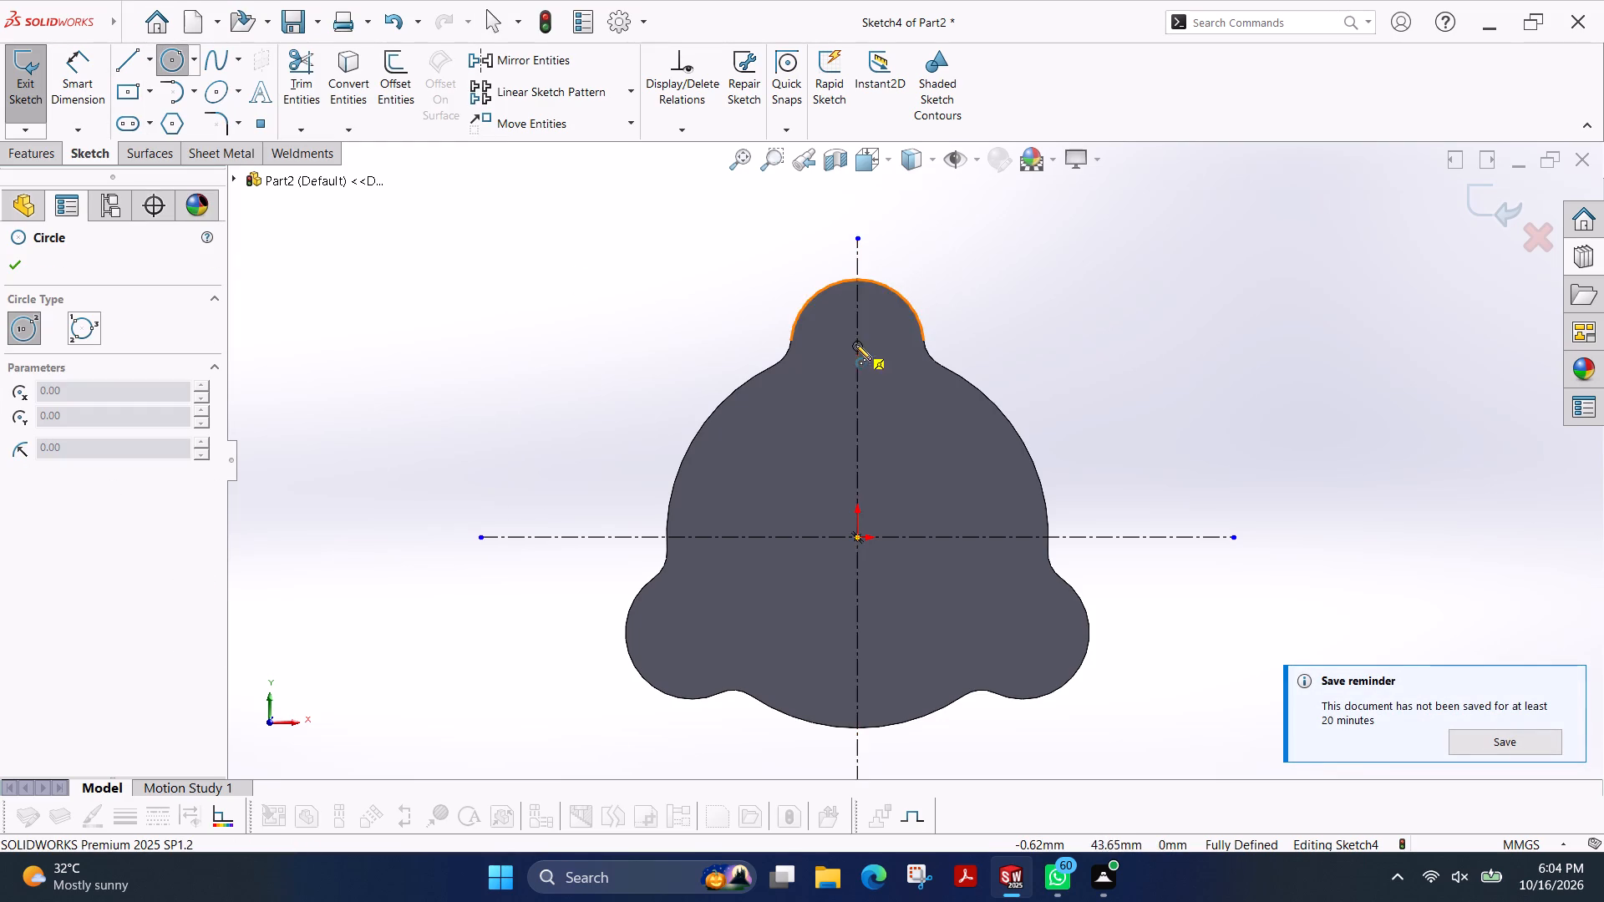
pyautogui.click(859, 368)
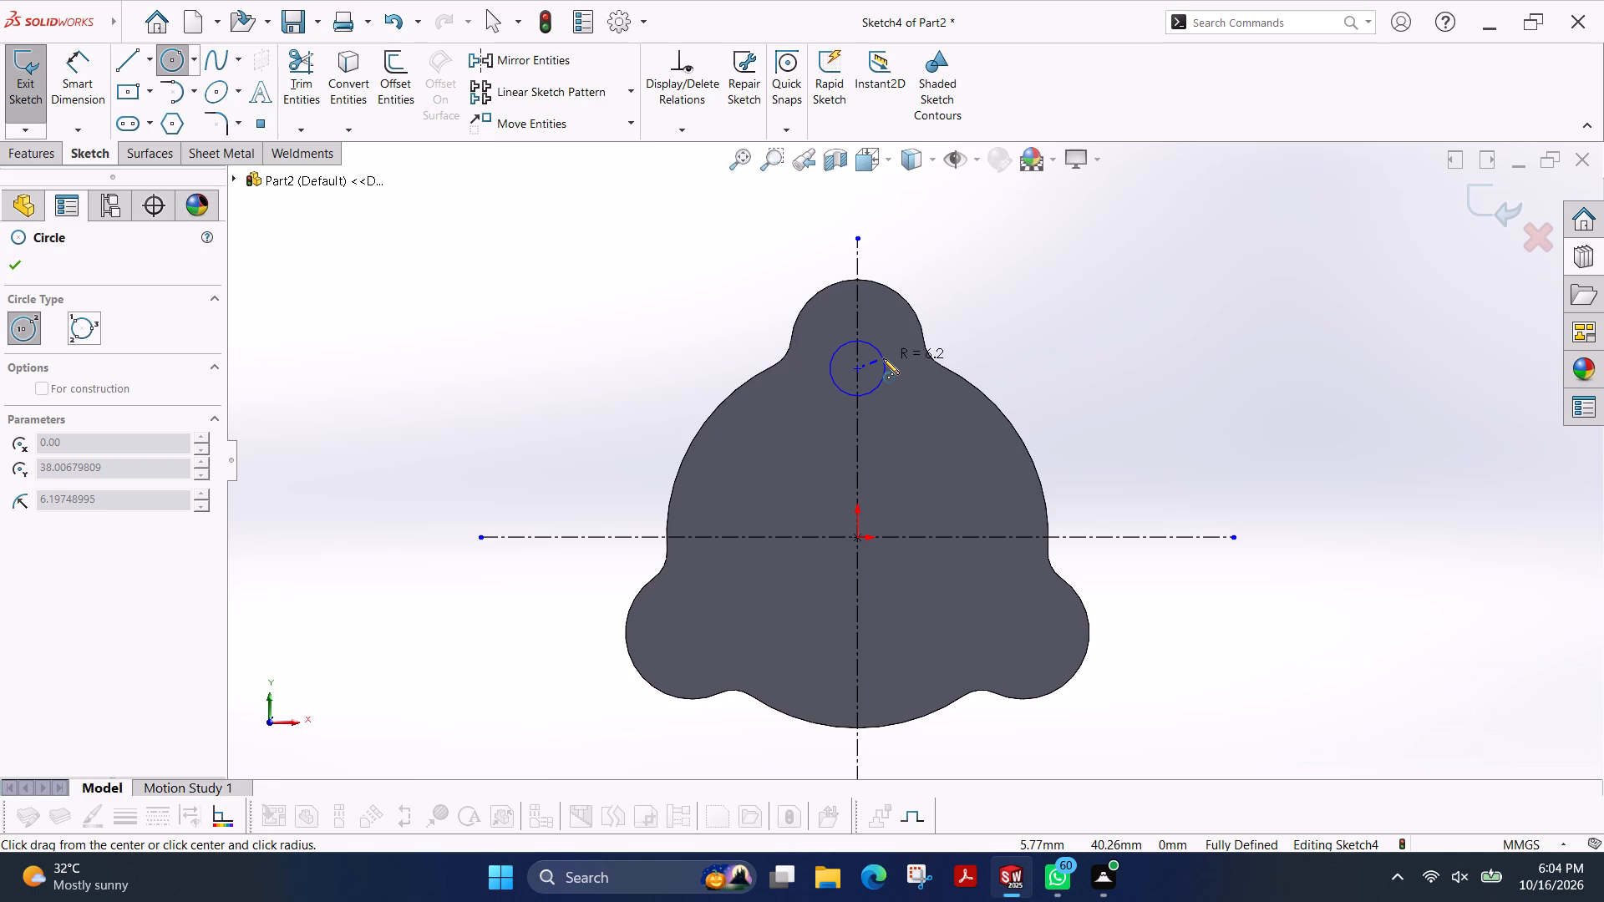
pyautogui.click(883, 358)
pyautogui.scroll(-3, 882, 381)
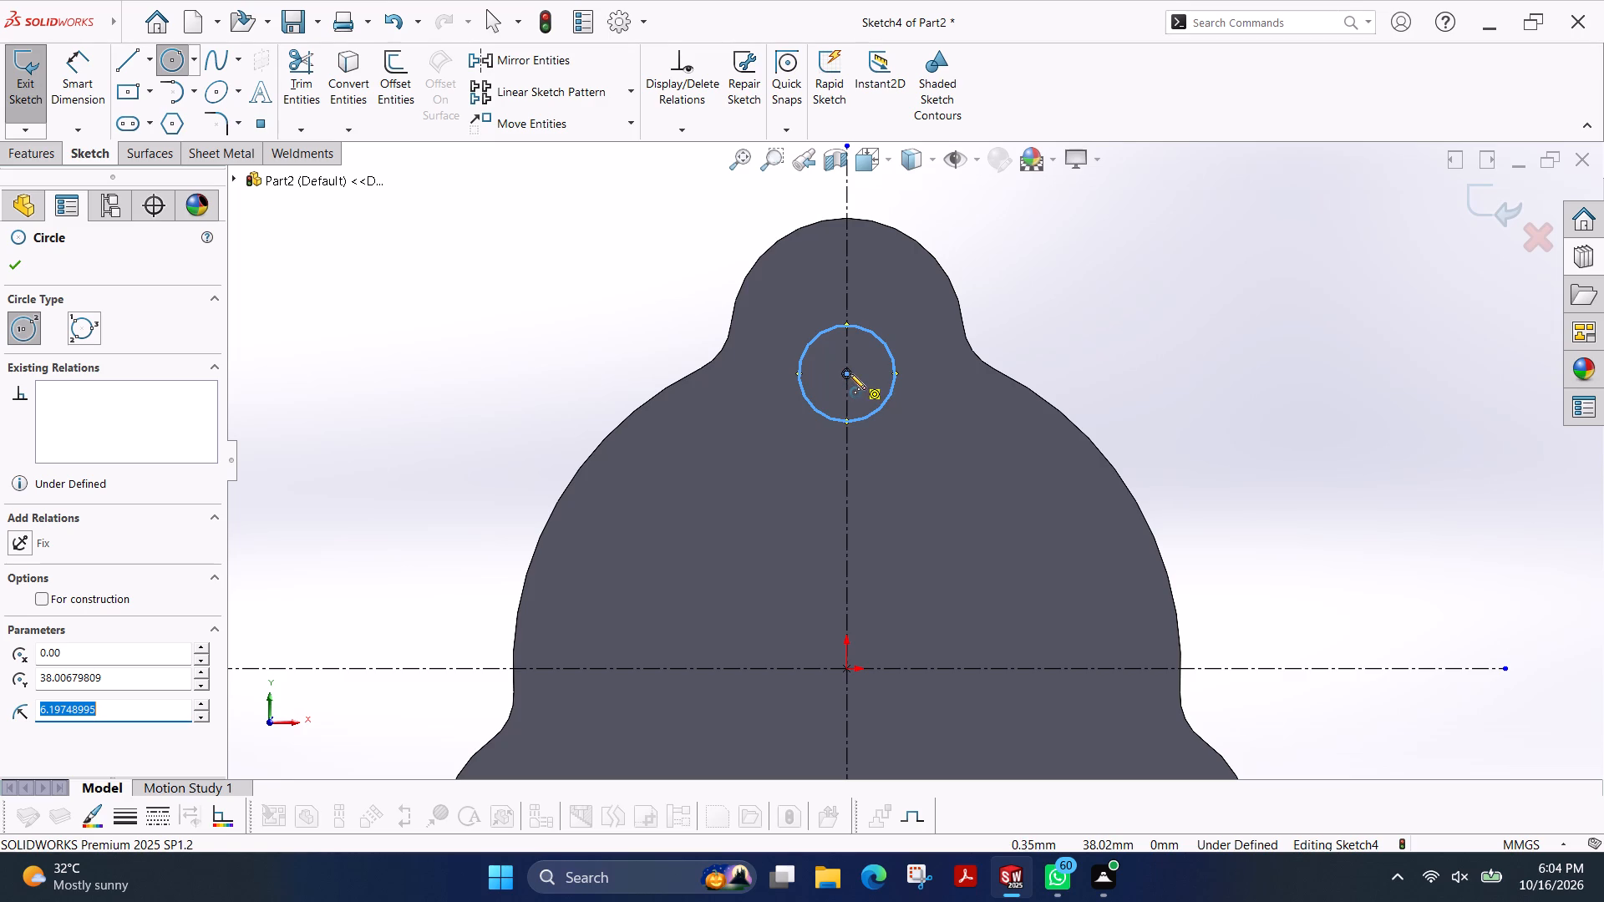
pyautogui.click(848, 373)
pyautogui.click(869, 370)
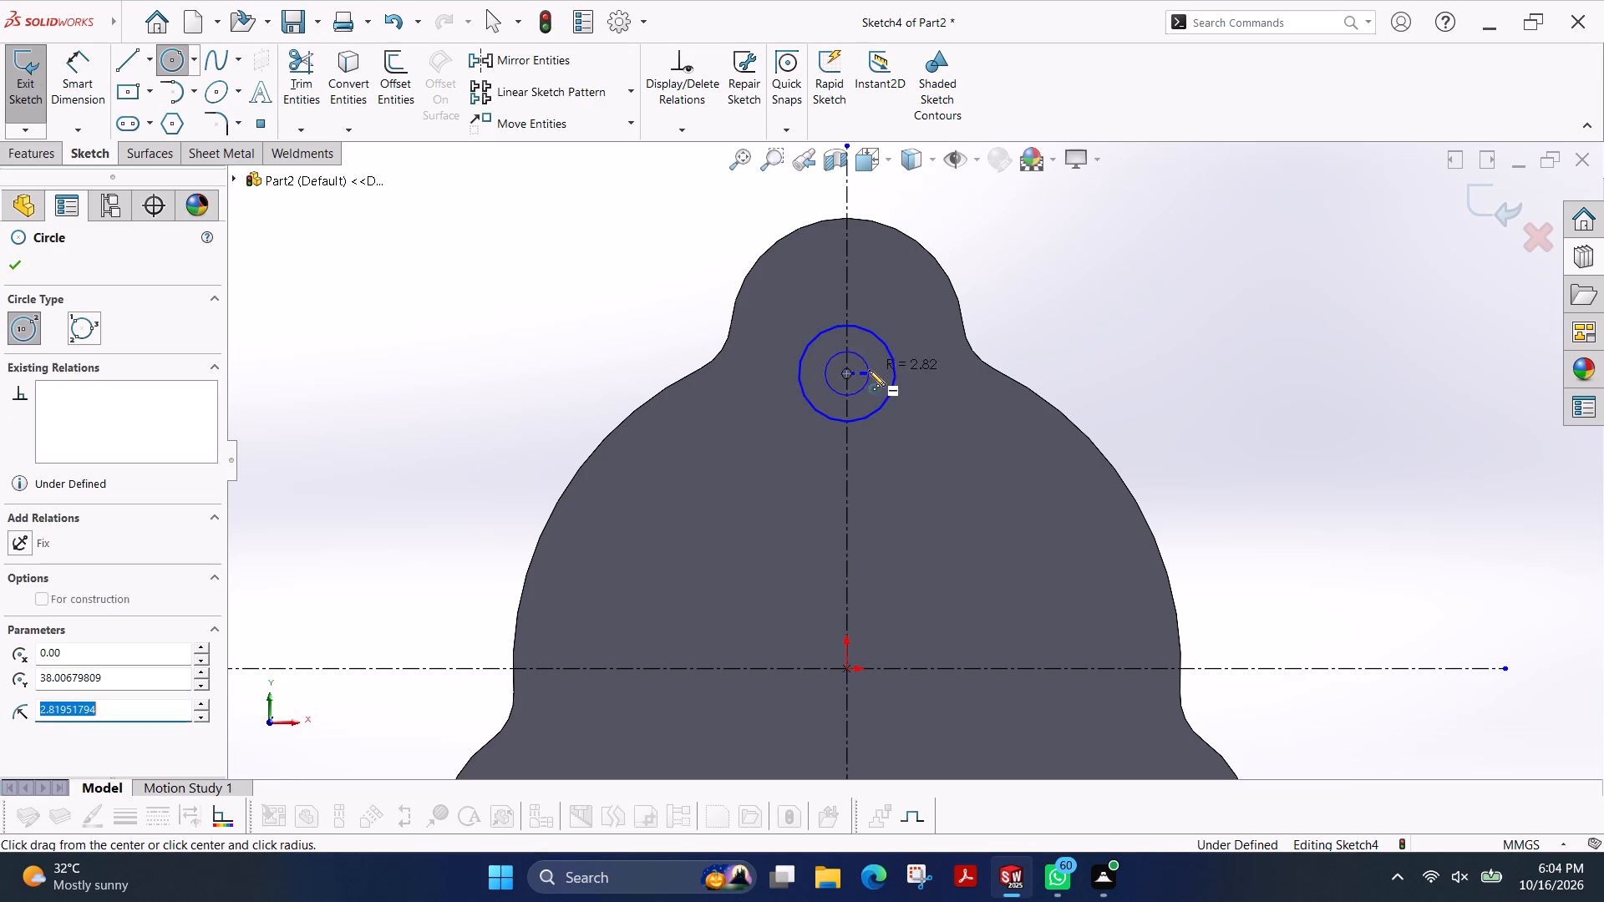
# Dimension the outer concentric circle to a diameter of 11 mm and the inner one to 6 mm.
pyautogui.click(85, 69)
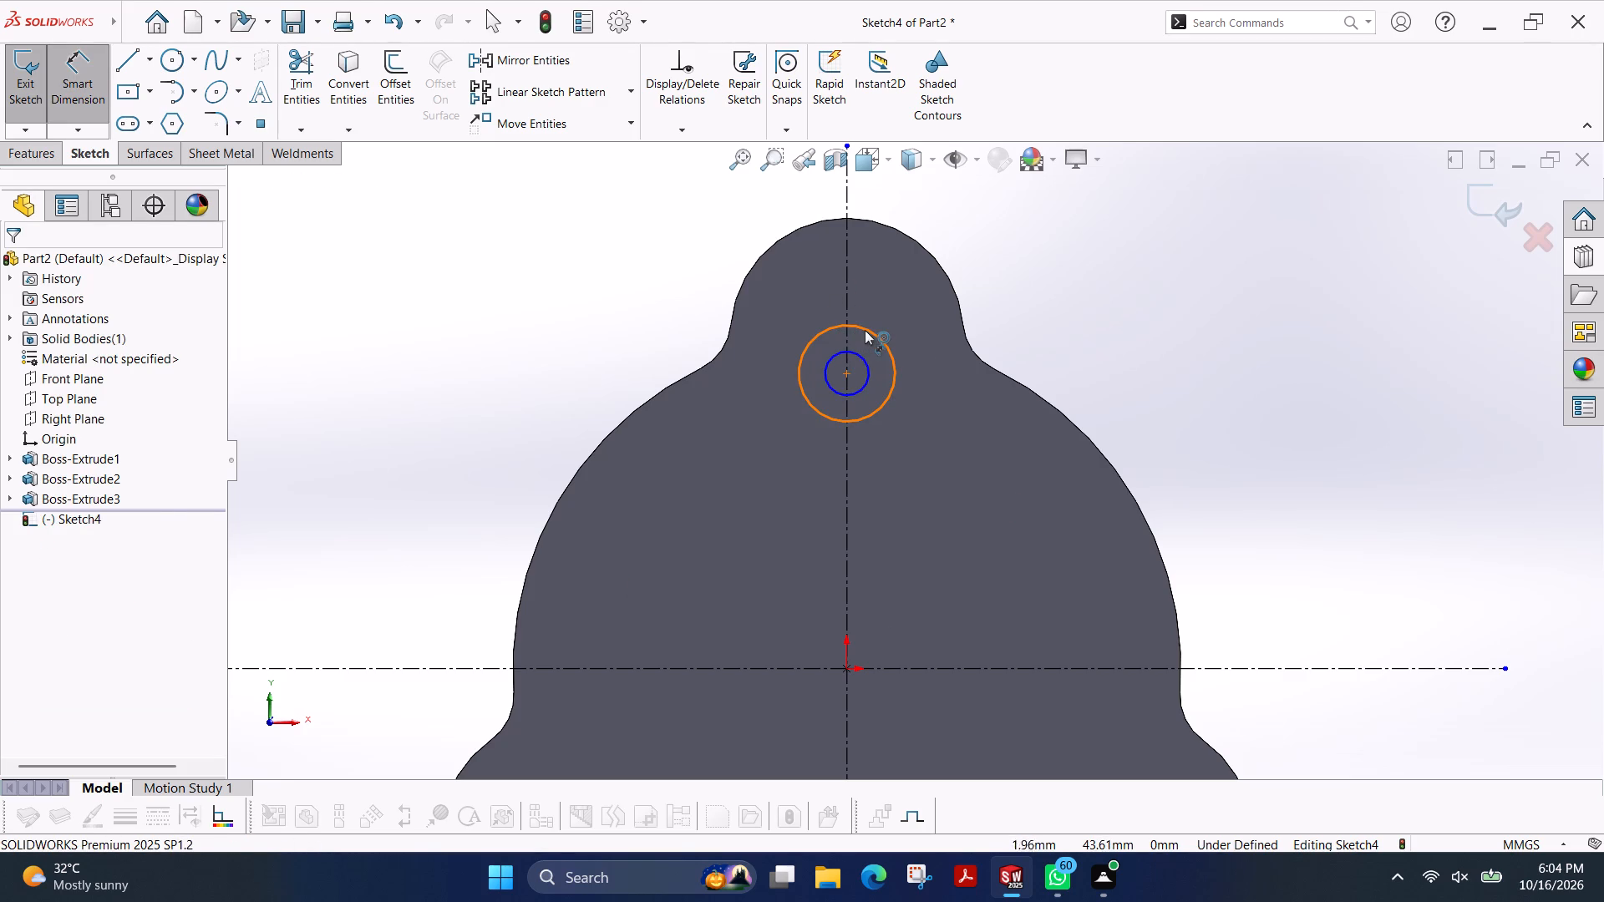
pyautogui.click(865, 330)
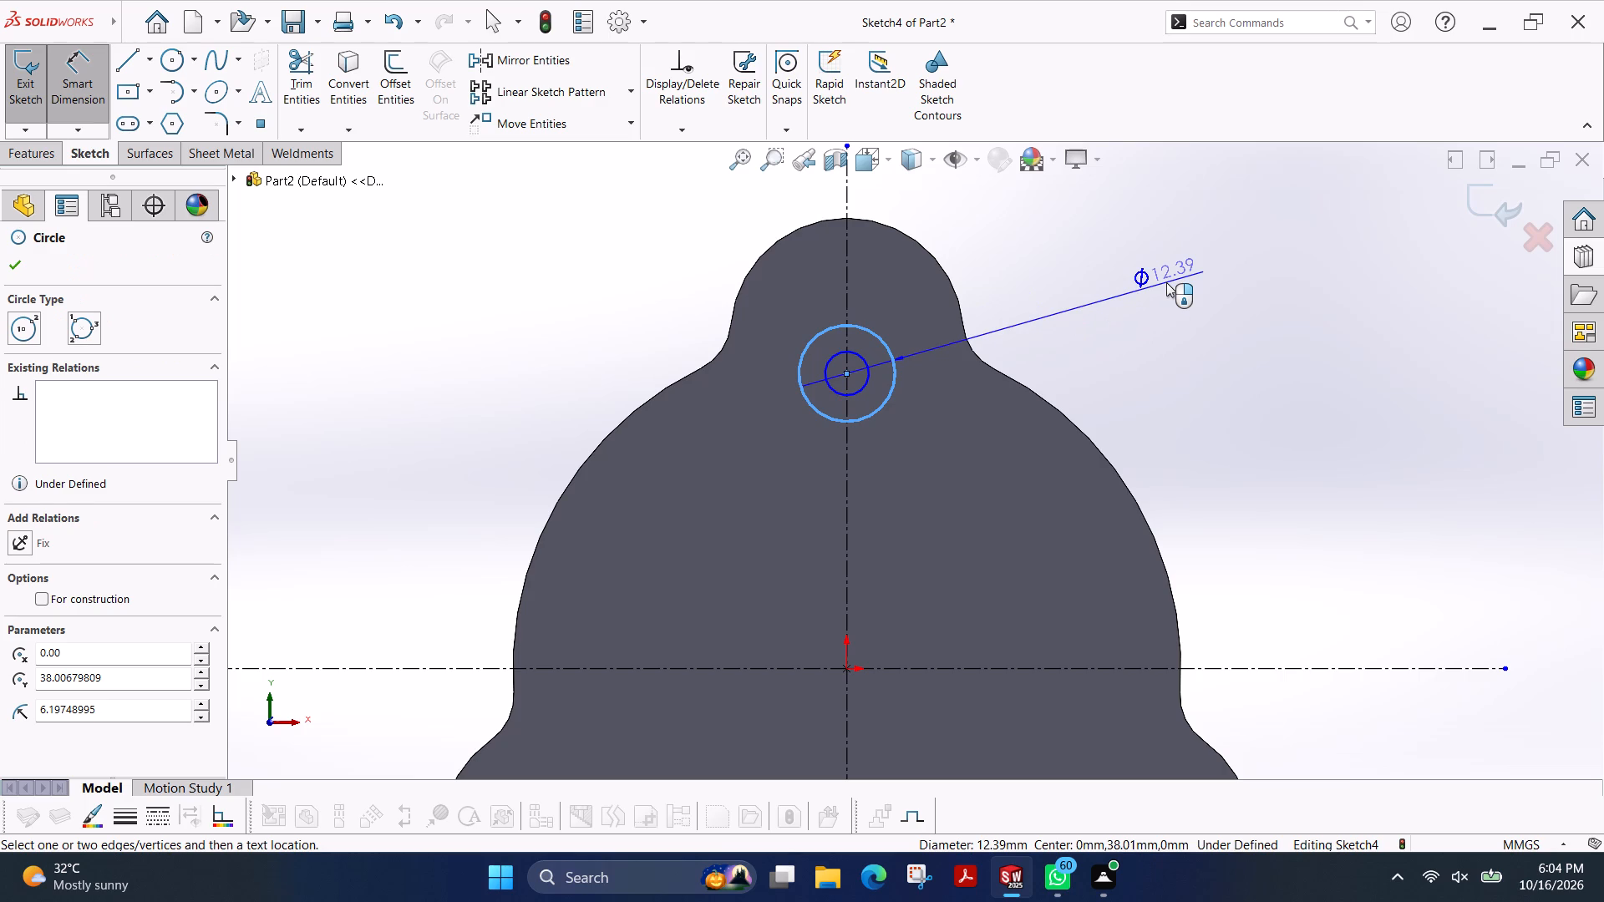
pyautogui.click(1166, 282)
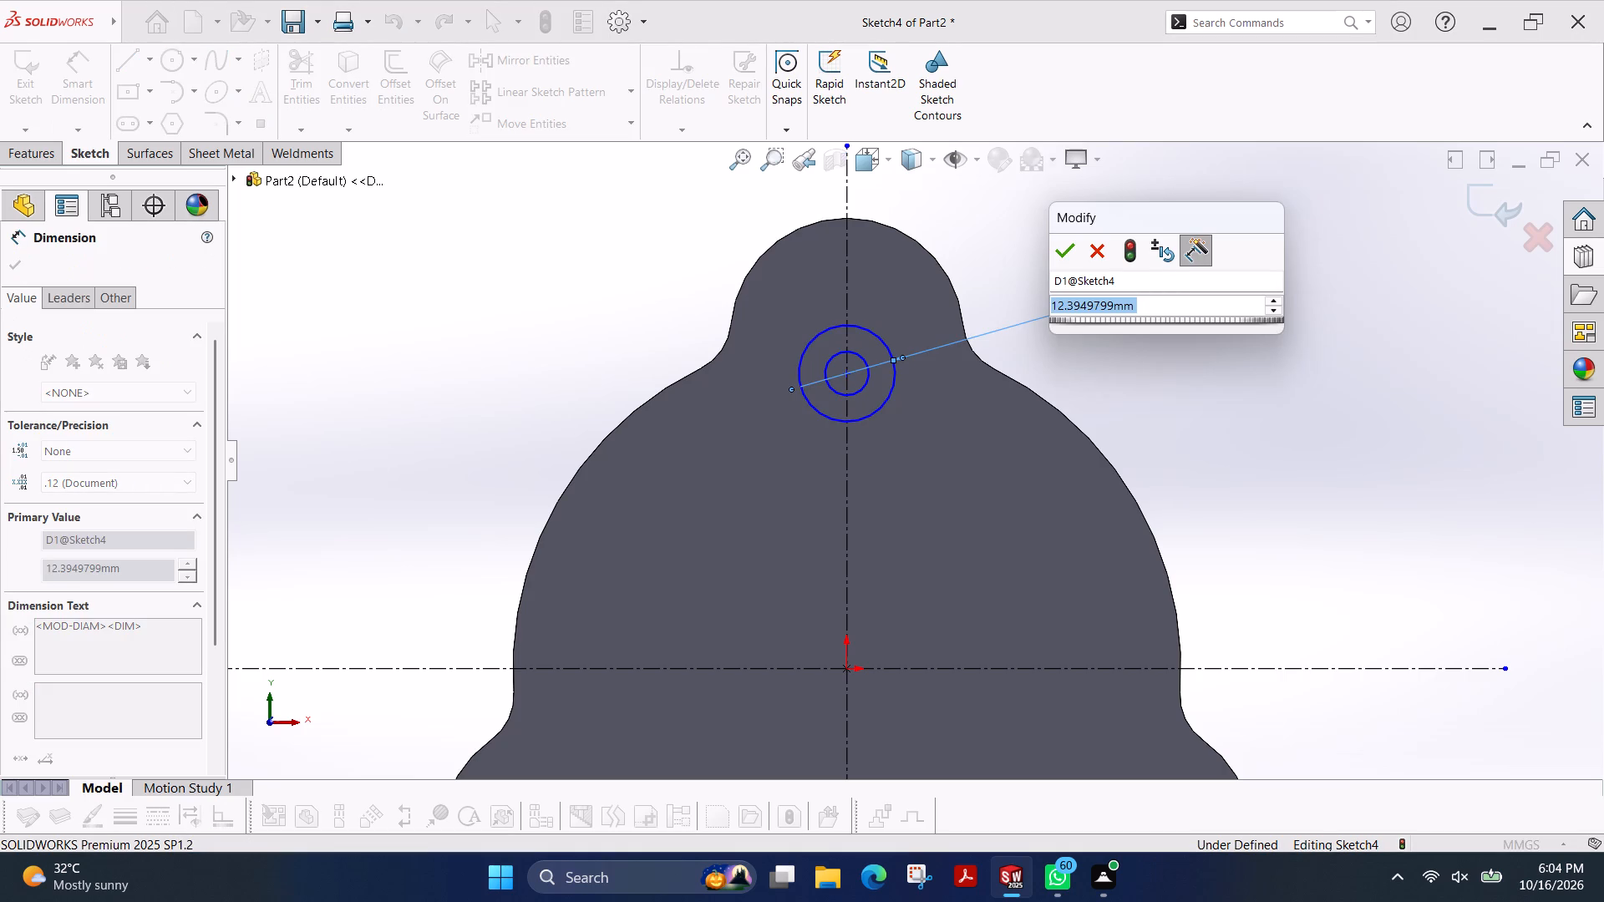
pyautogui.write('11')
pyautogui.press('Return')
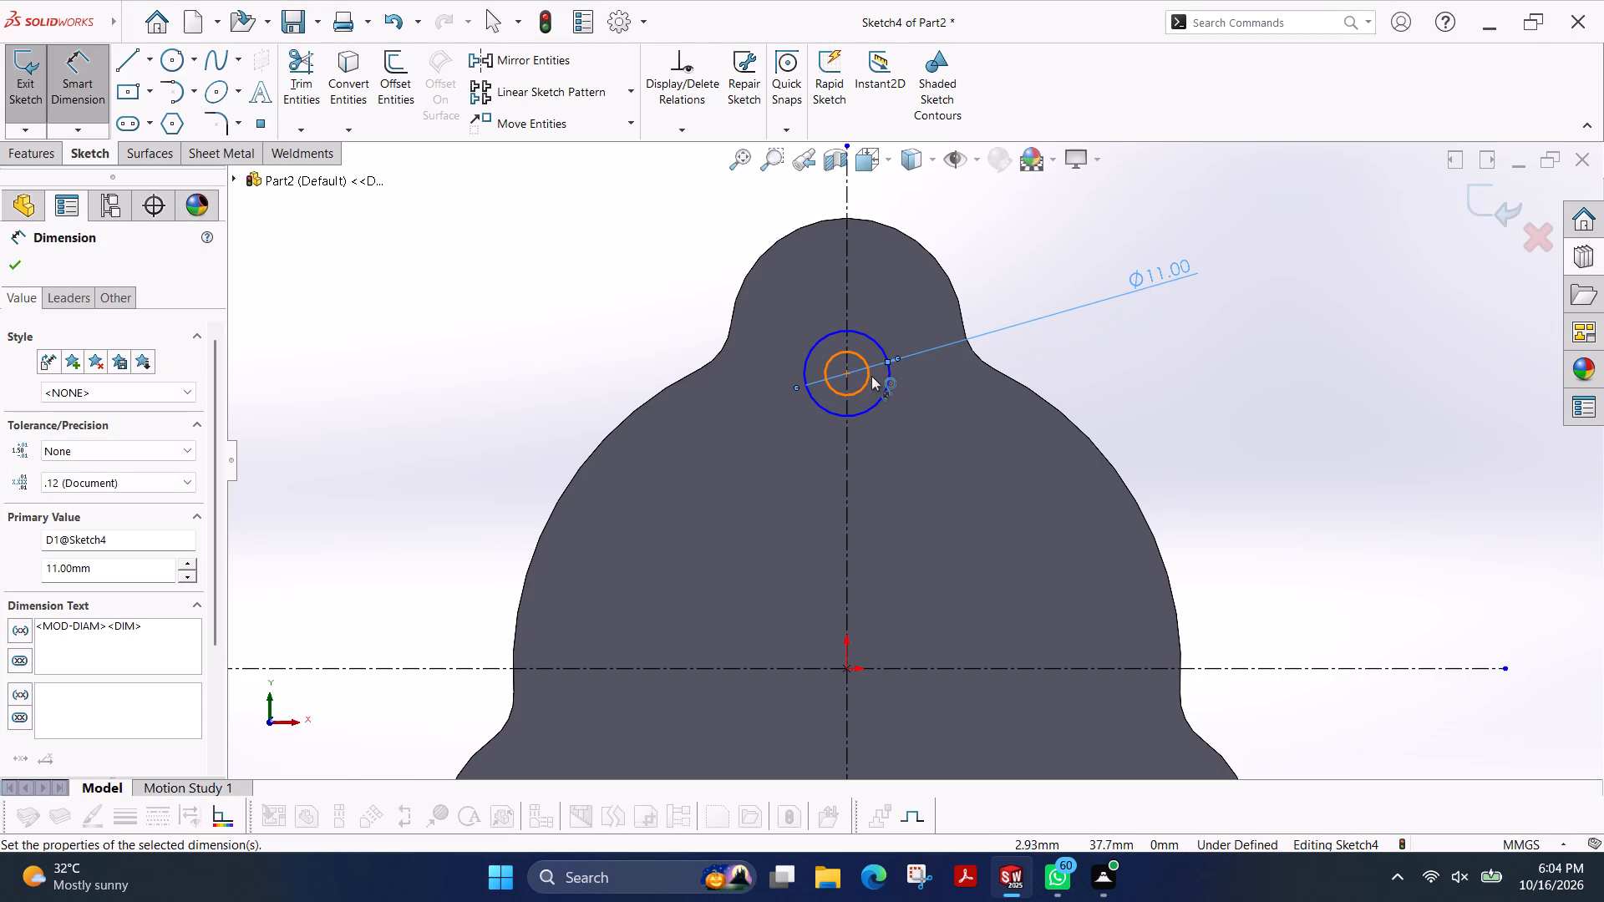
pyautogui.click(868, 378)
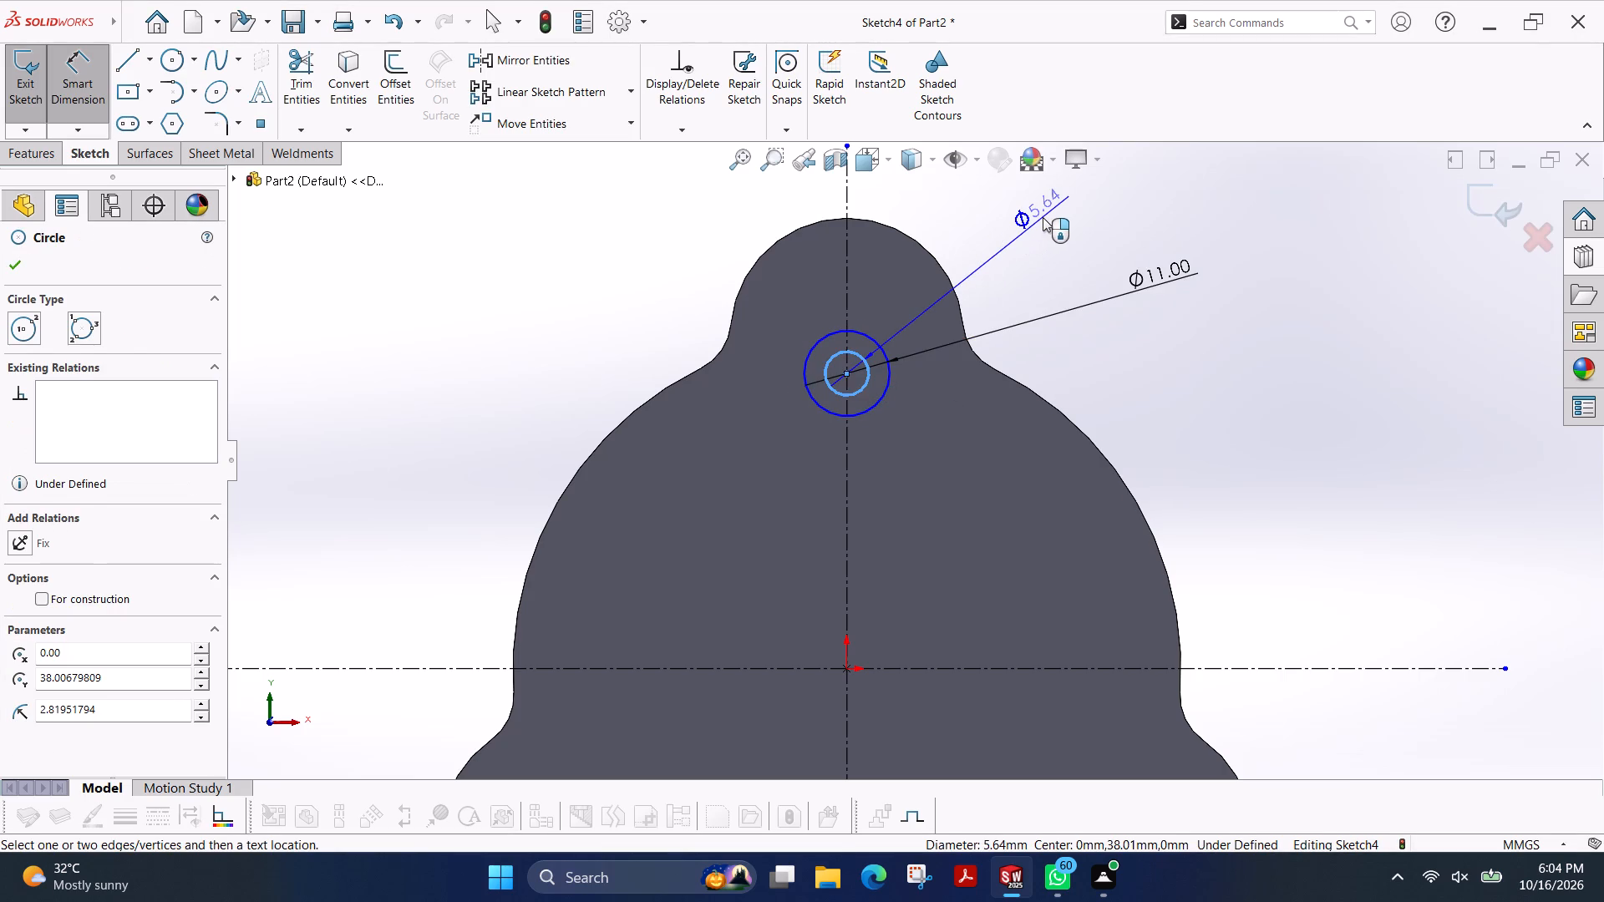
pyautogui.click(1043, 217)
pyautogui.press('6')
pyautogui.press('Return')
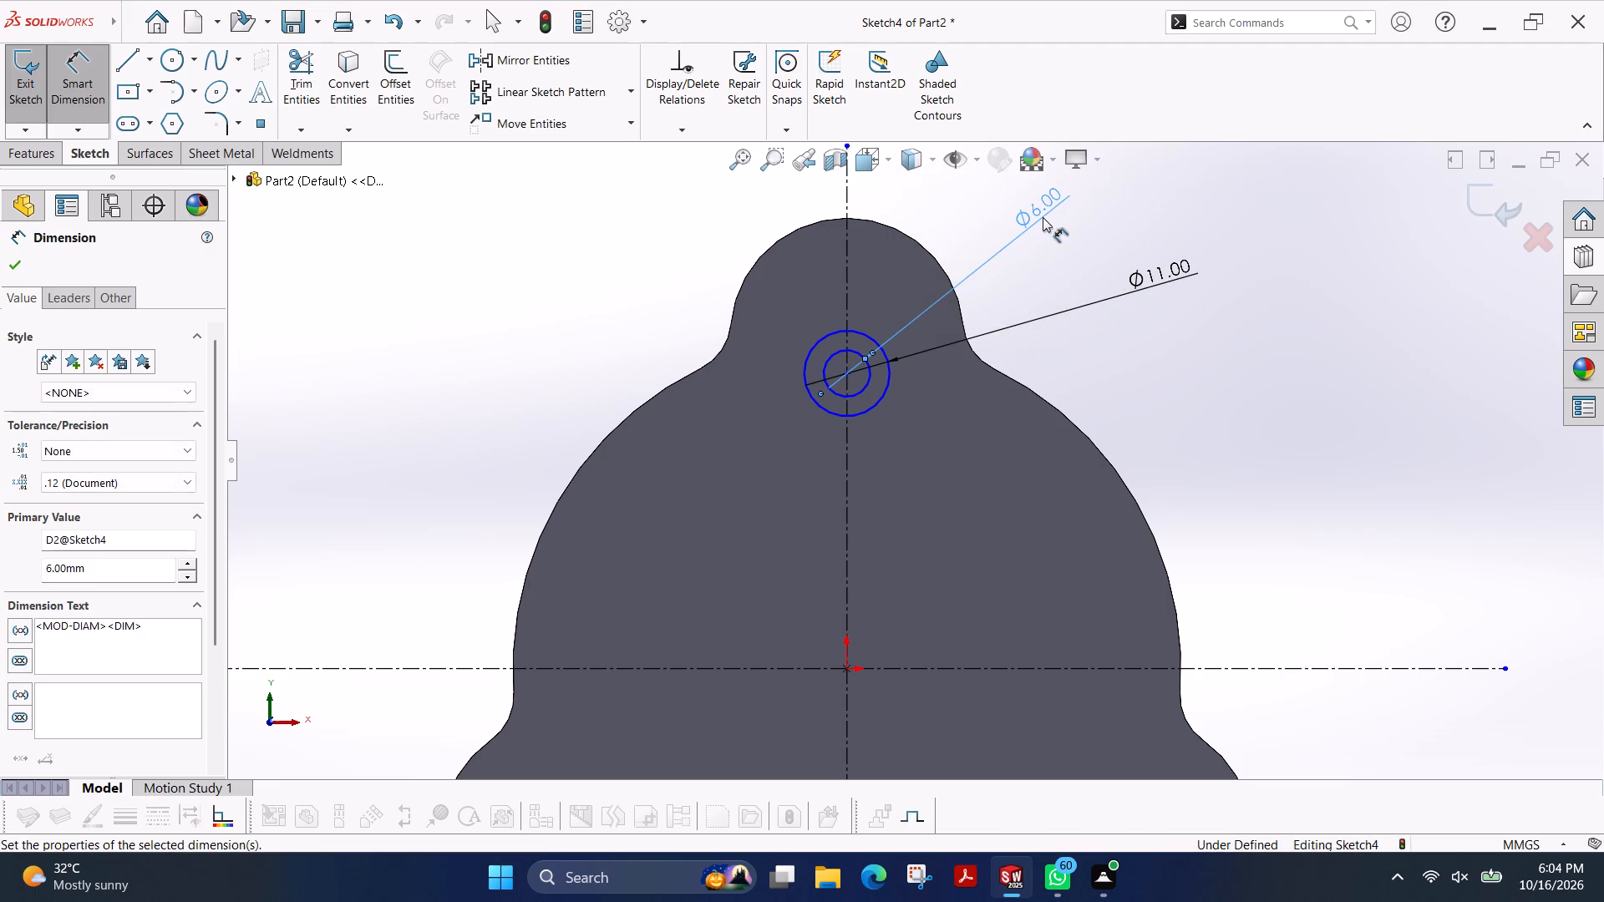
# Dimension the circles' shared centre 43 mm above the horizontal centreline.
pyautogui.click(846, 370)
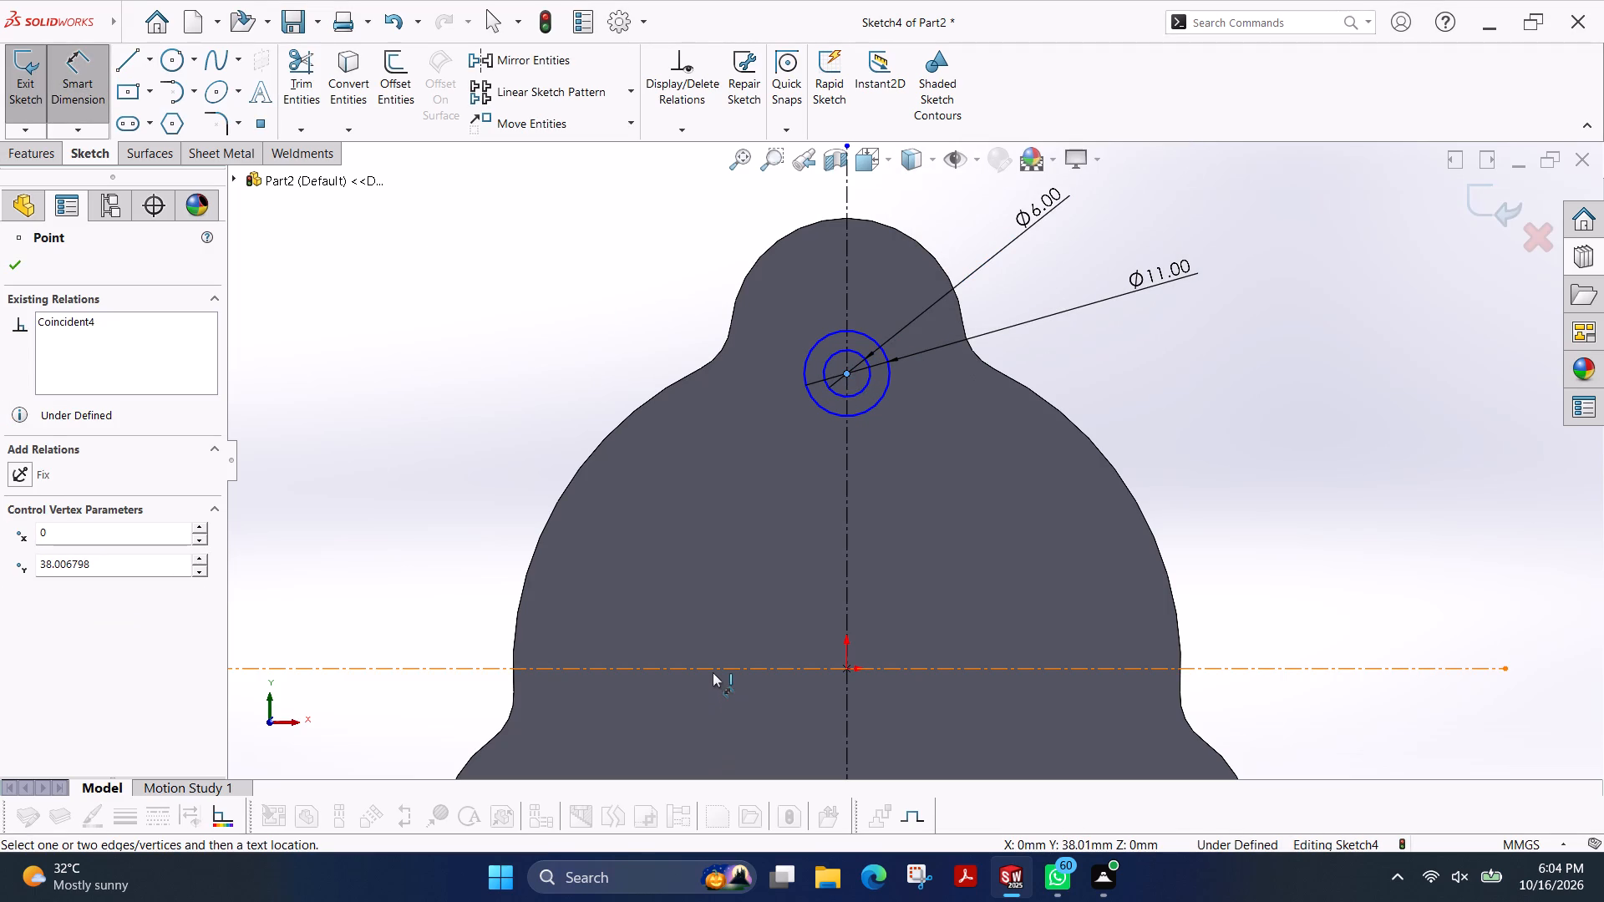
pyautogui.click(713, 672)
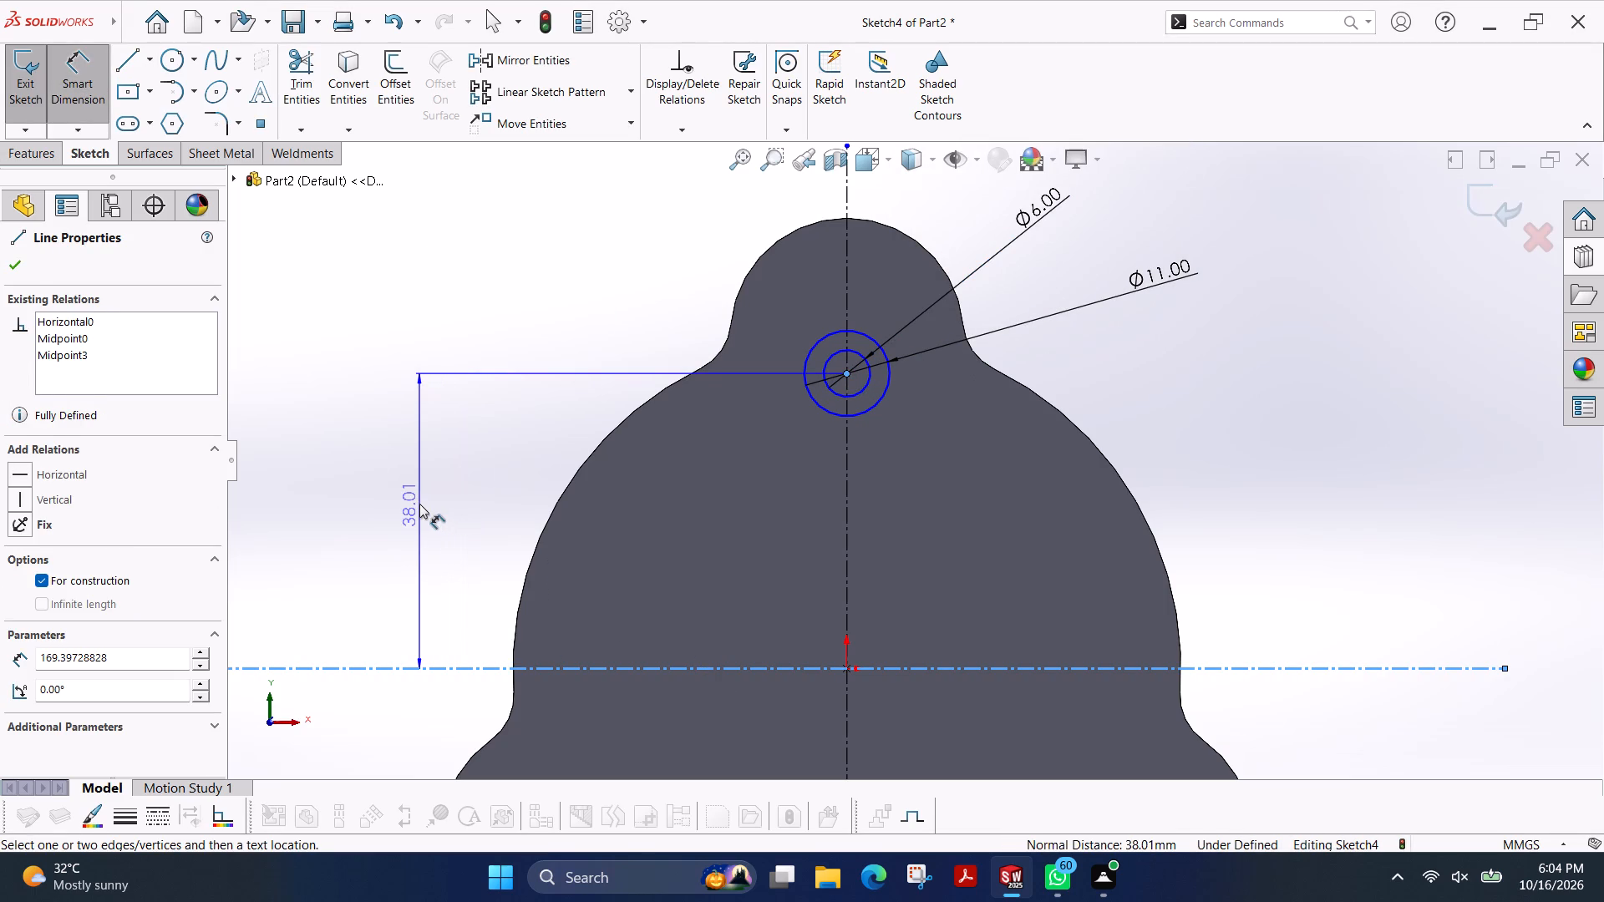
pyautogui.click(419, 504)
pyautogui.press('4')
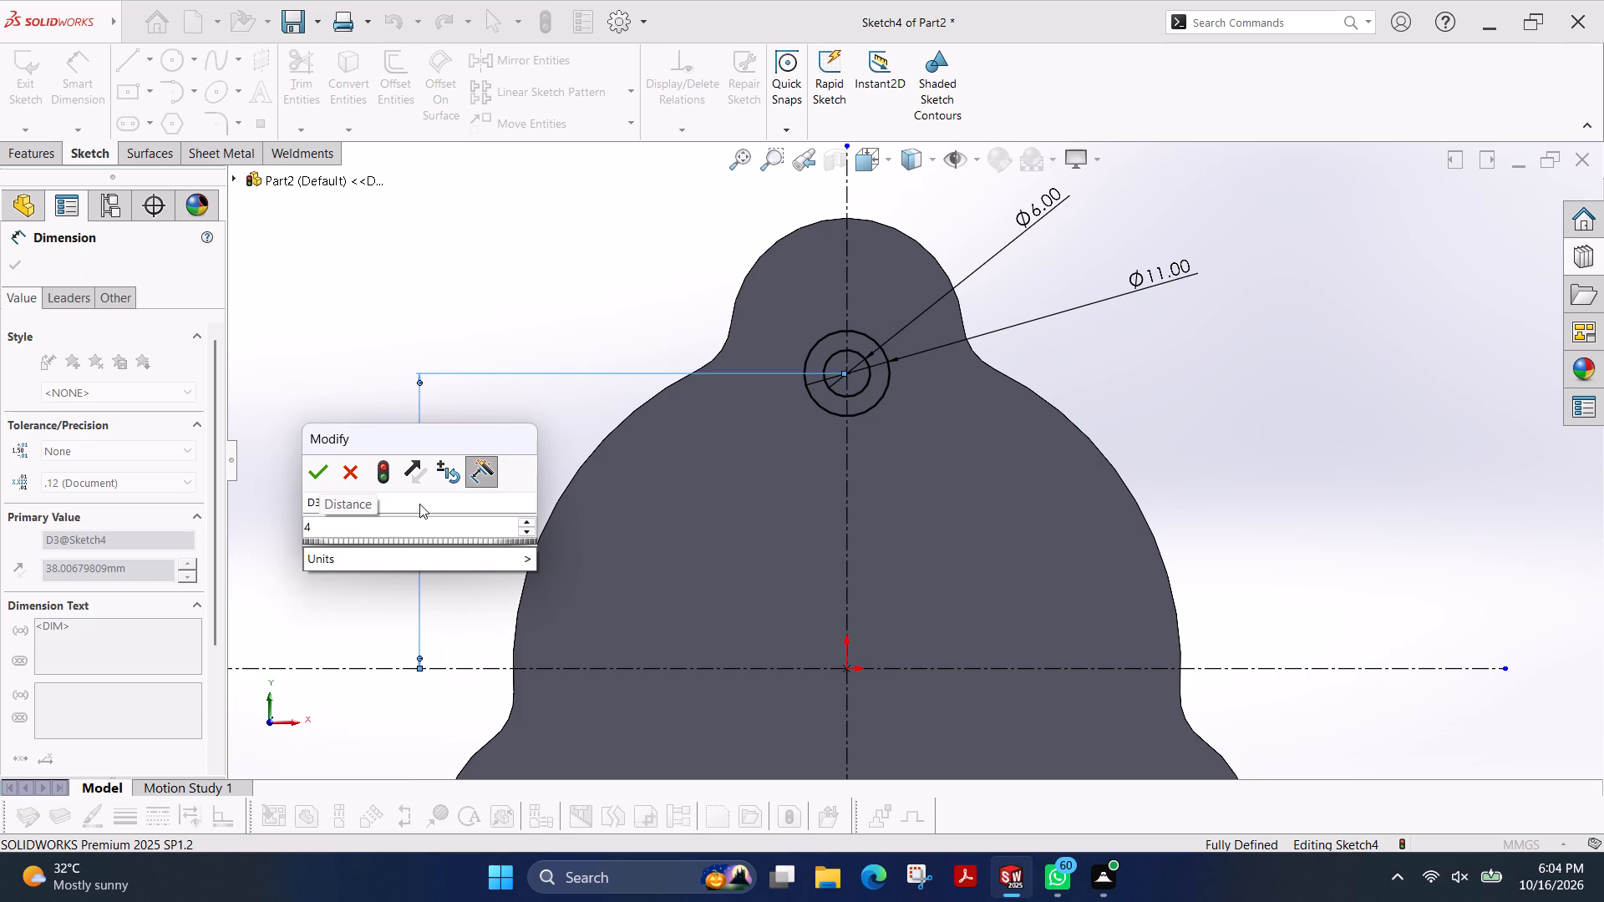
pyautogui.press('3')
pyautogui.press('Return')
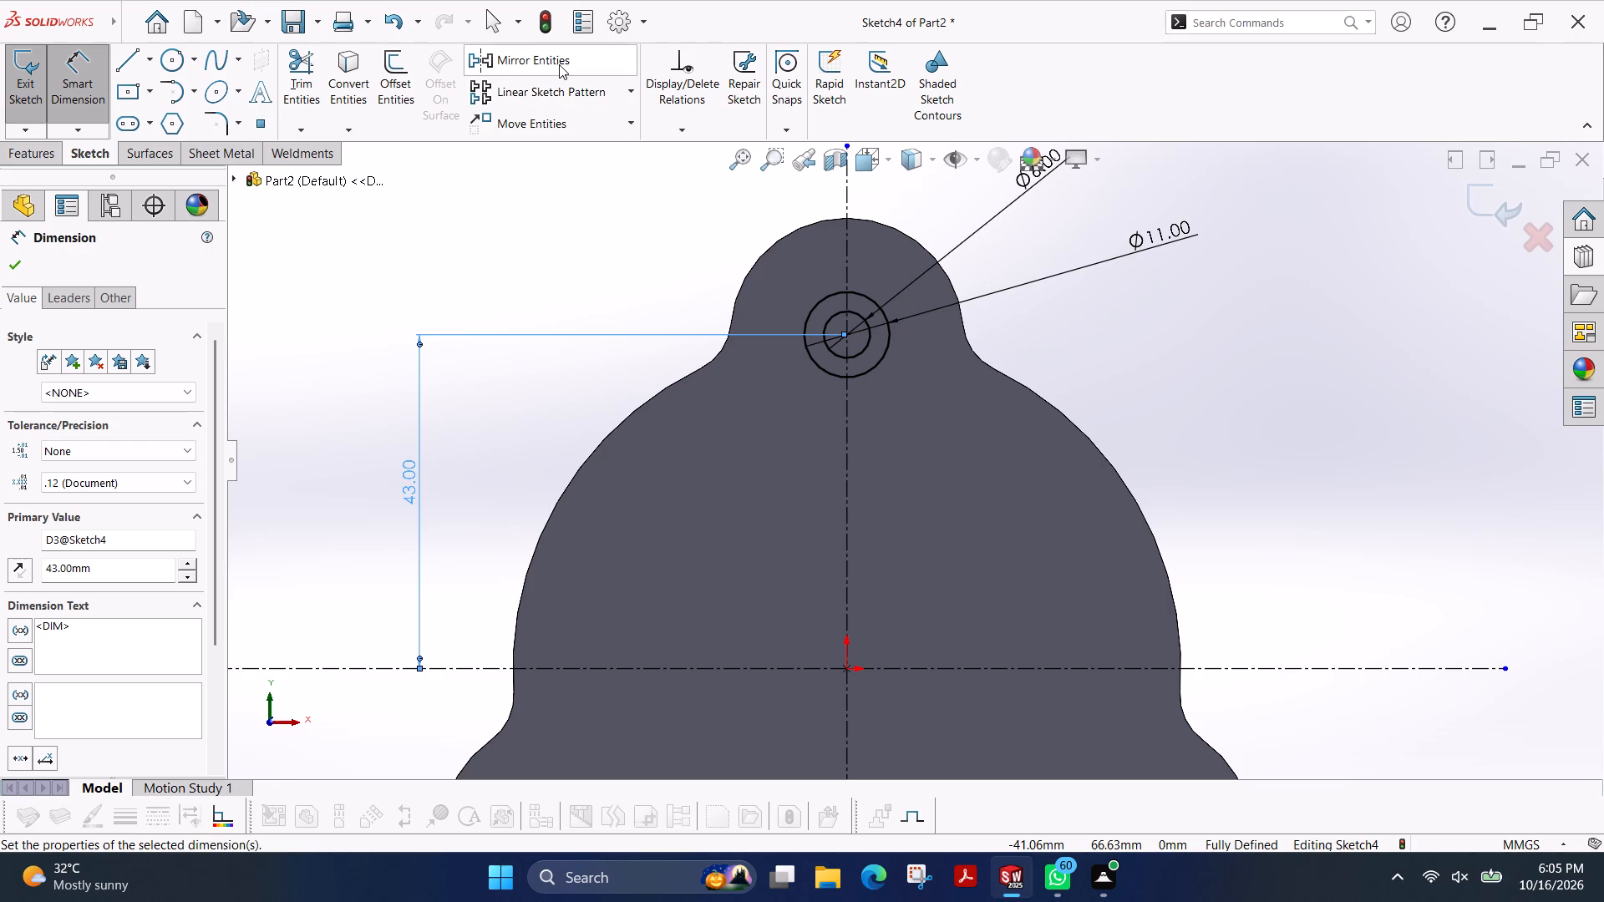
# Circular-pattern both concentric circles about the origin with 3 equally spaced instances over 360 degrees.
pyautogui.click(630, 125)
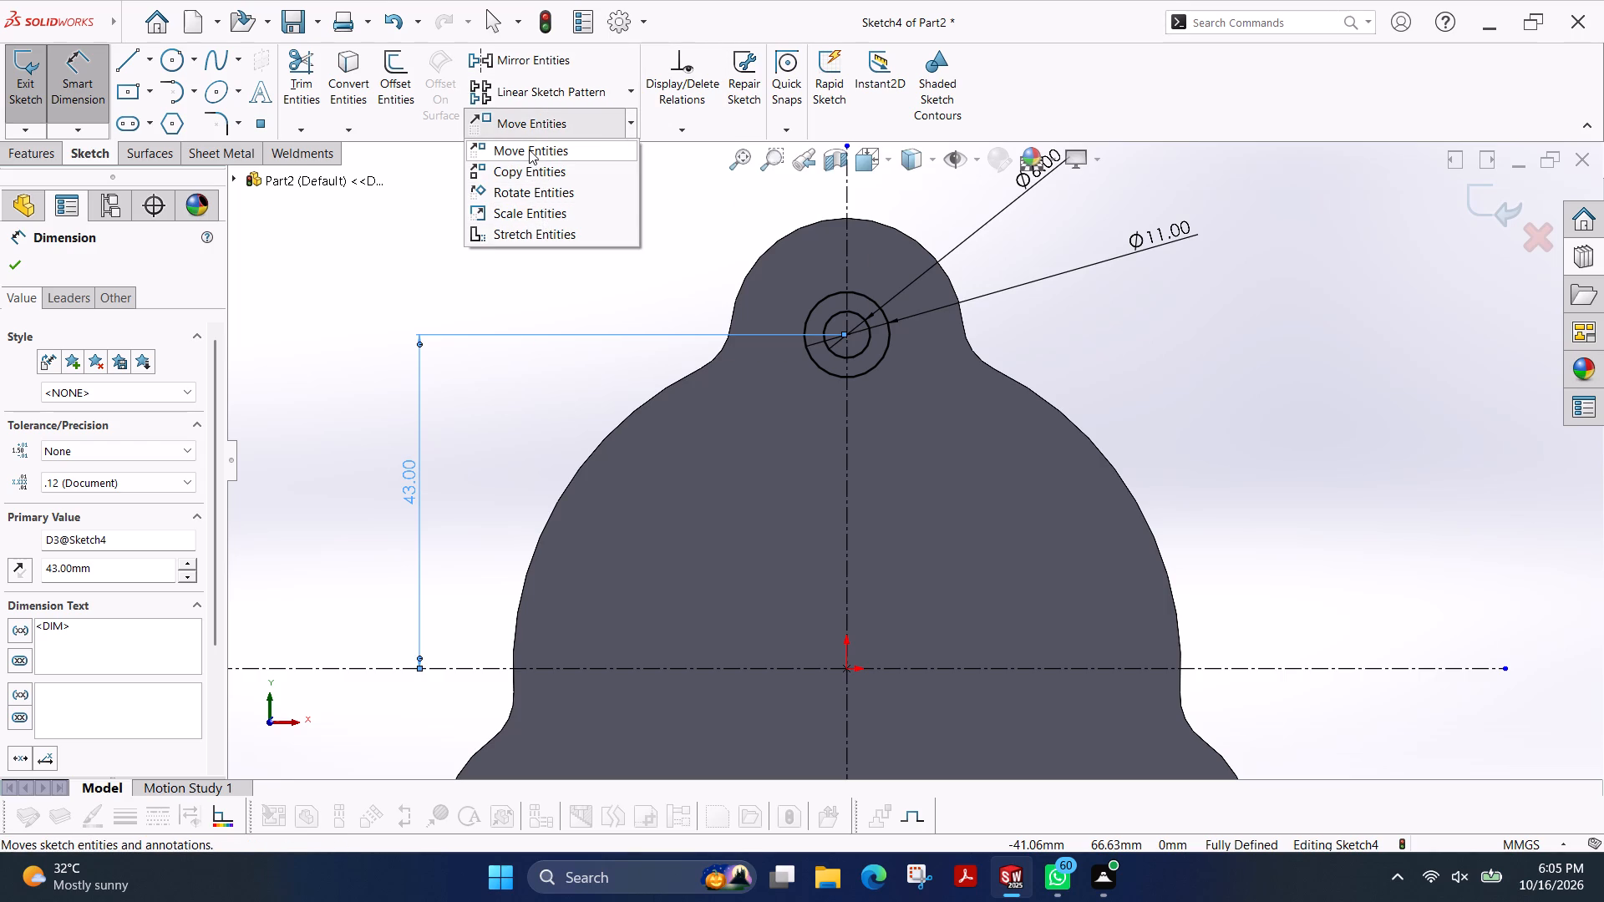
pyautogui.click(633, 86)
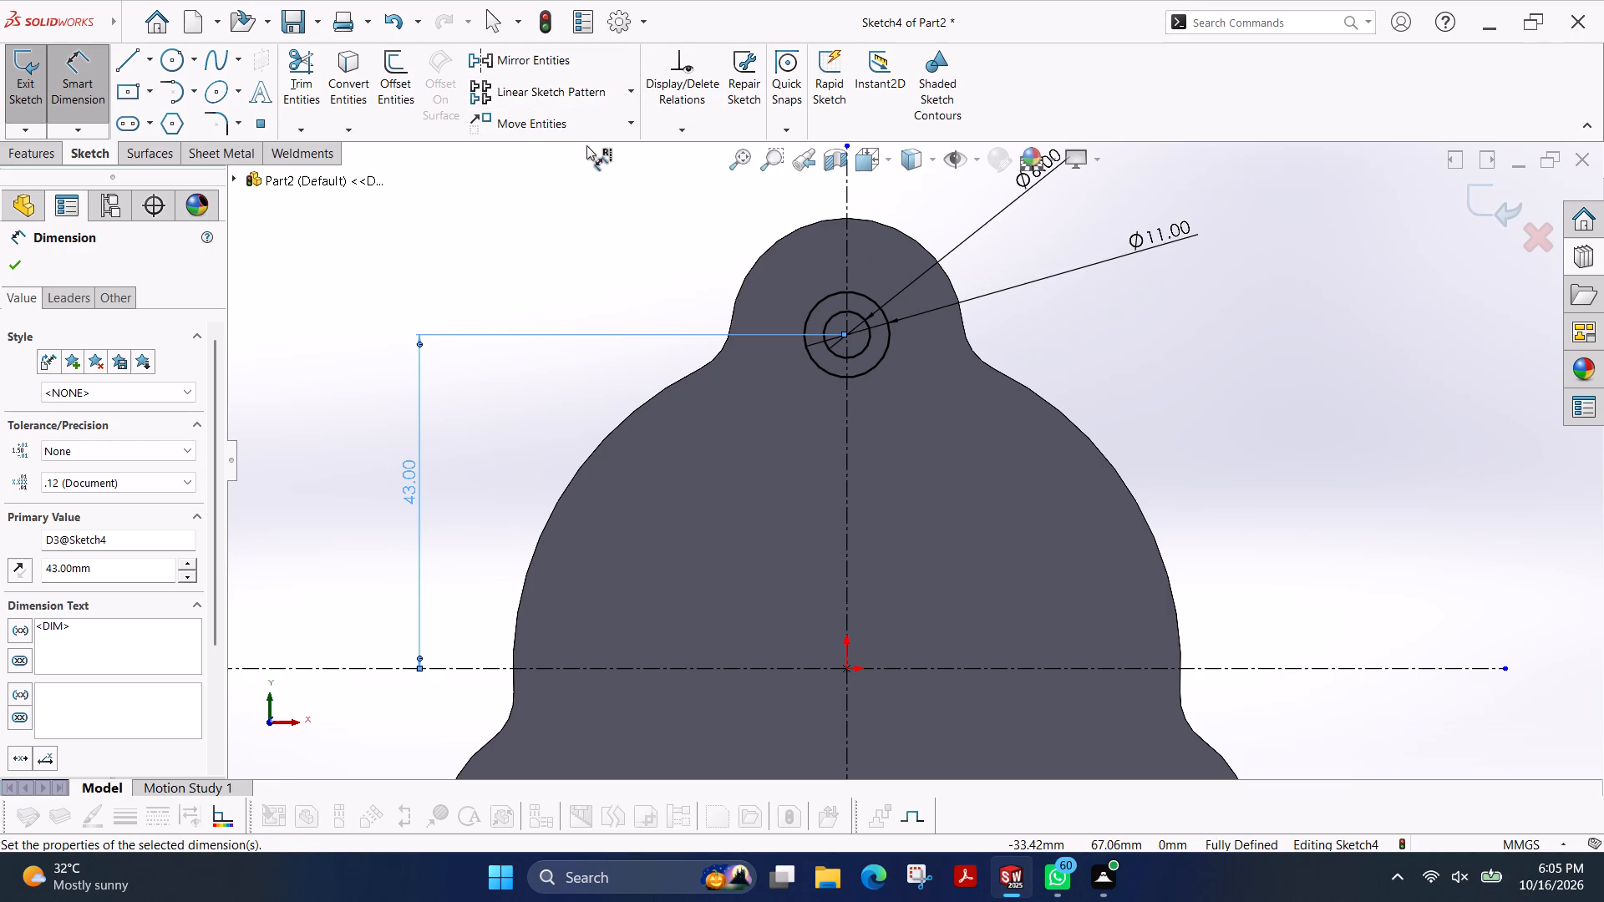
pyautogui.click(633, 96)
pyautogui.click(574, 143)
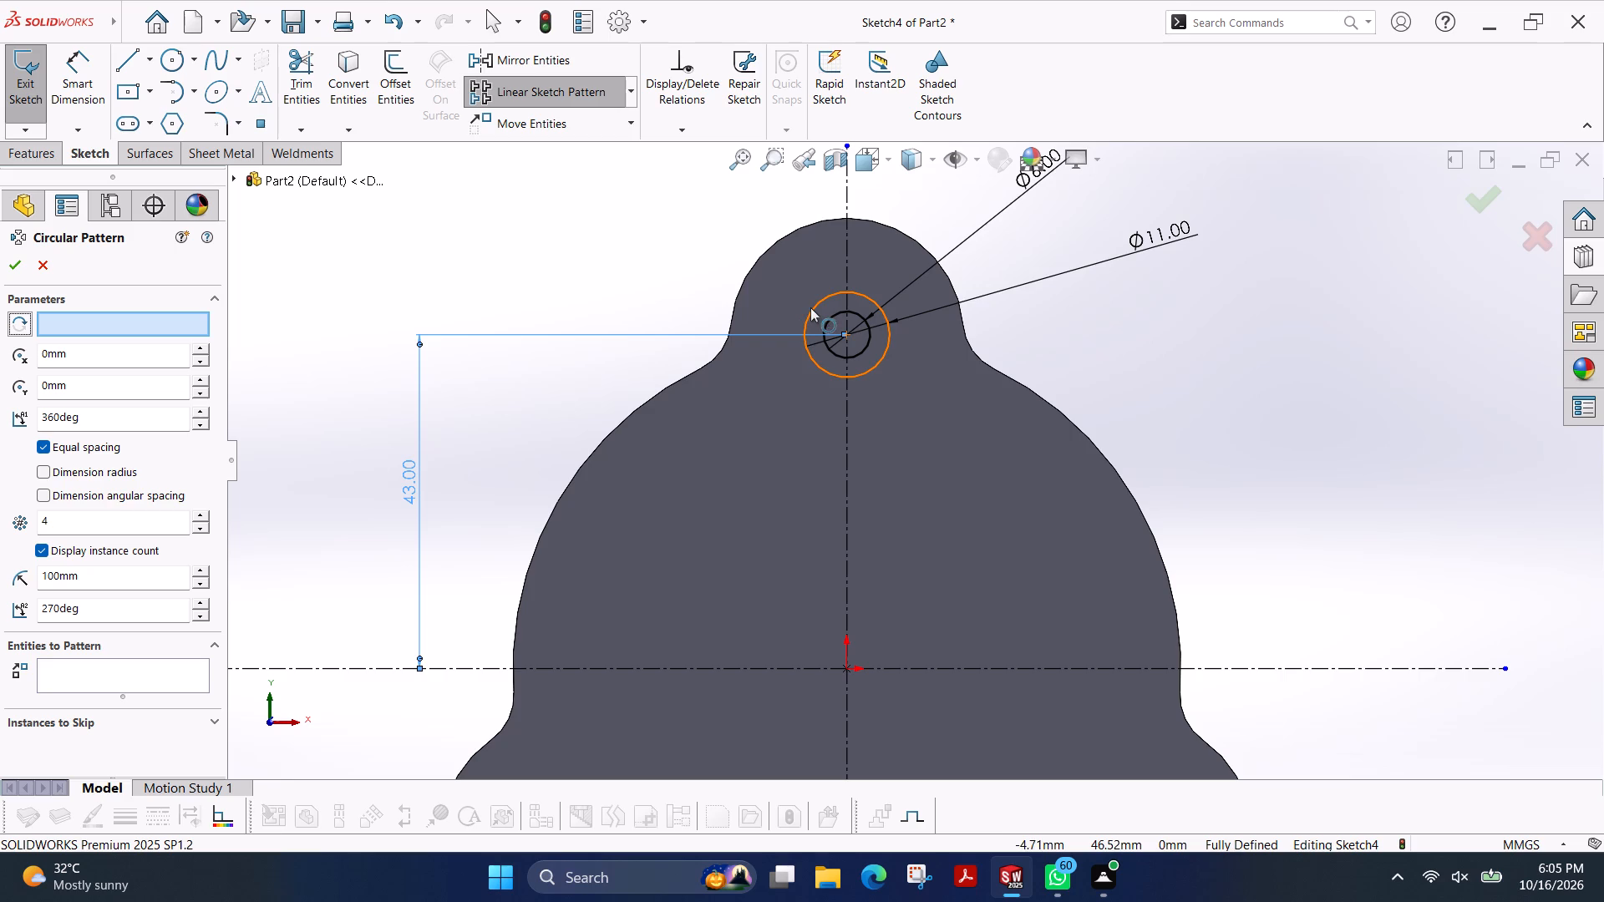
pyautogui.click(813, 307)
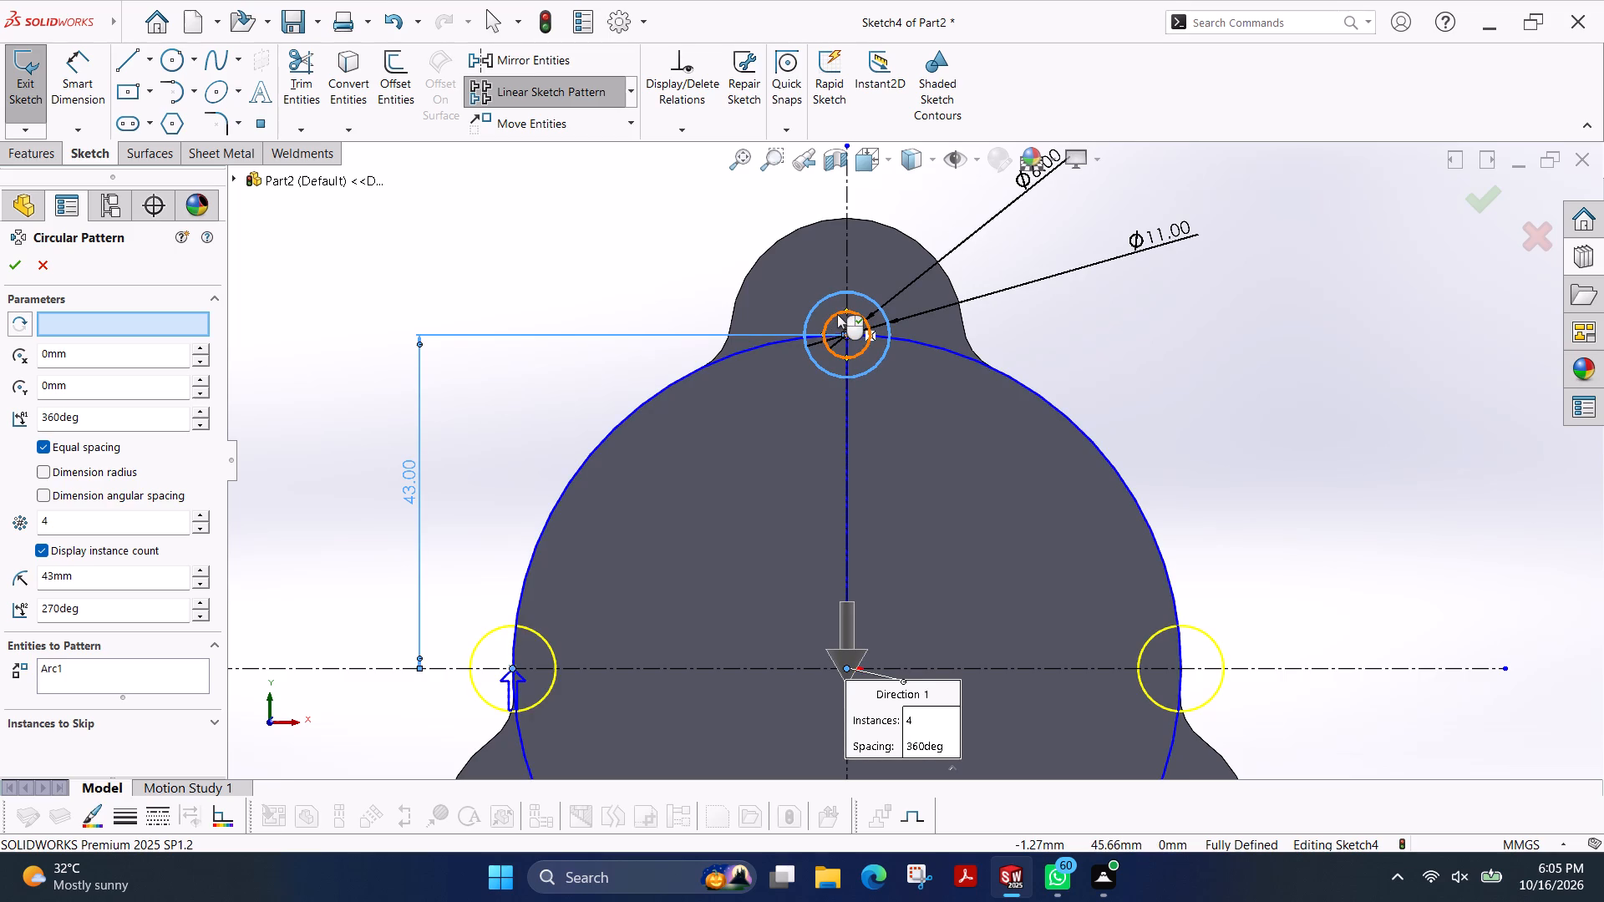
pyautogui.click(830, 313)
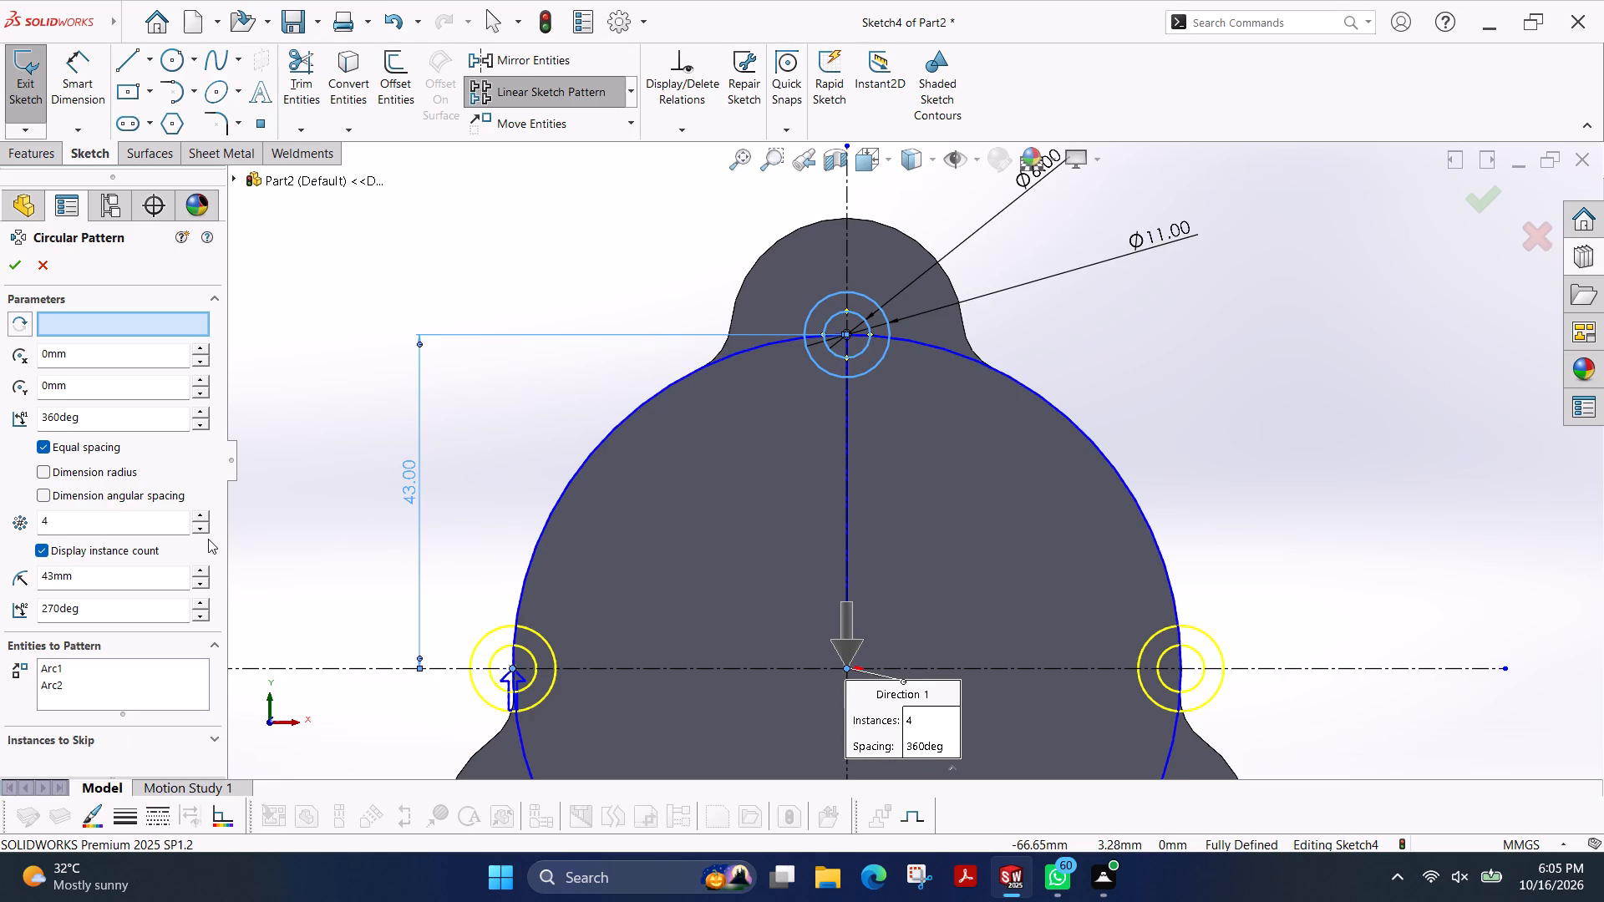
pyautogui.click(200, 529)
pyautogui.click(7, 262)
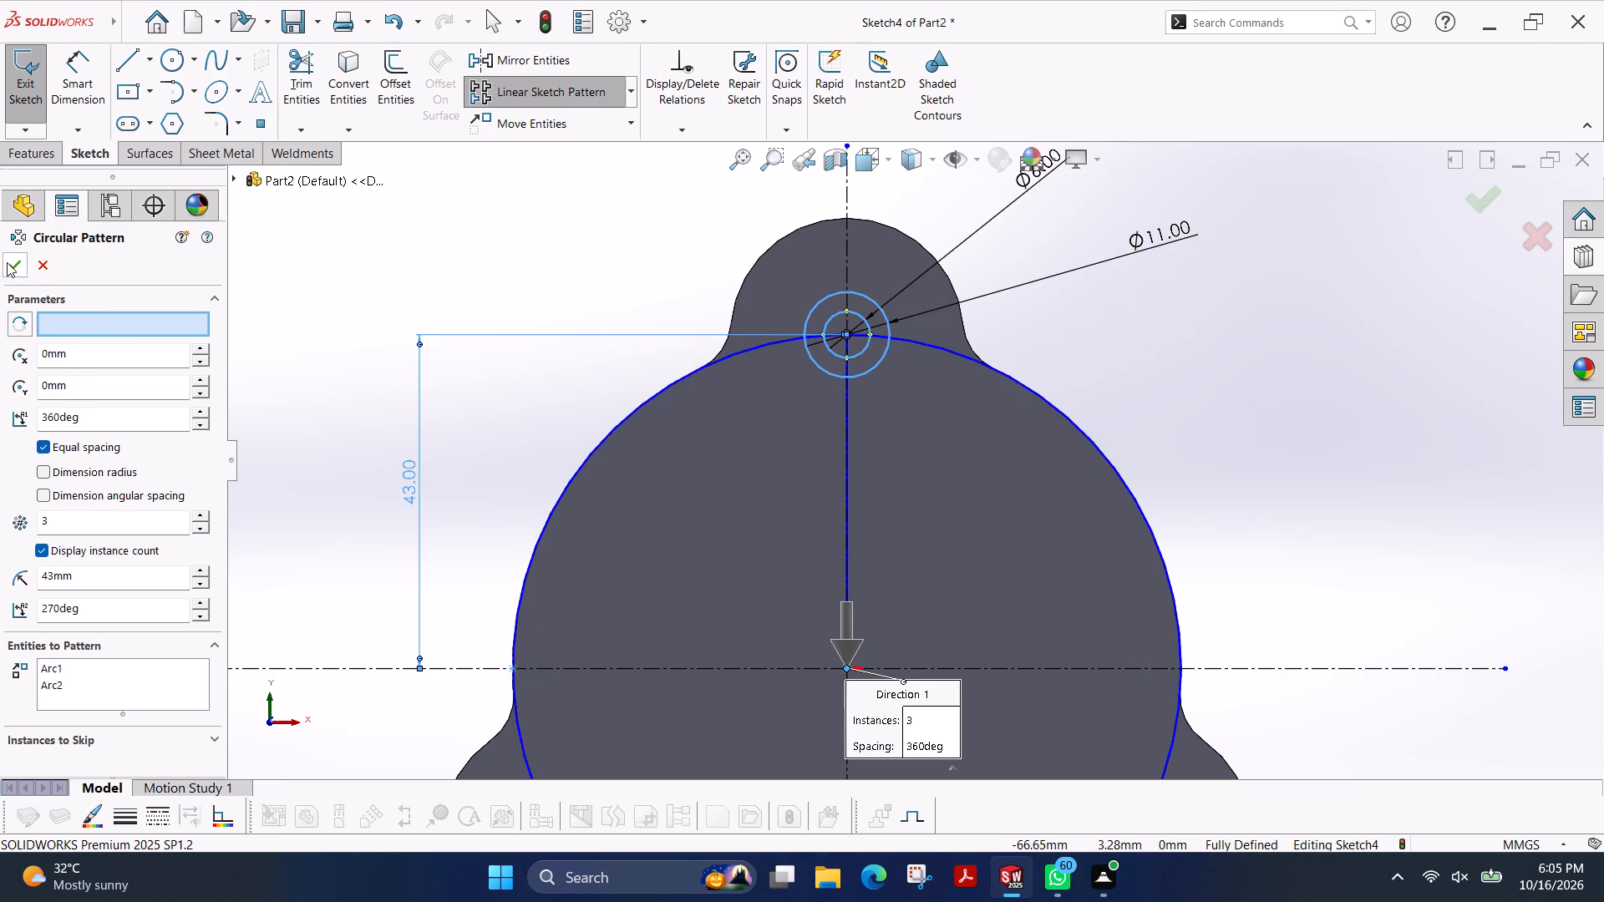
pyautogui.scroll(4, 784, 529)
pyautogui.scroll(-1, 914, 613)
pyautogui.scroll(-1, 851, 583)
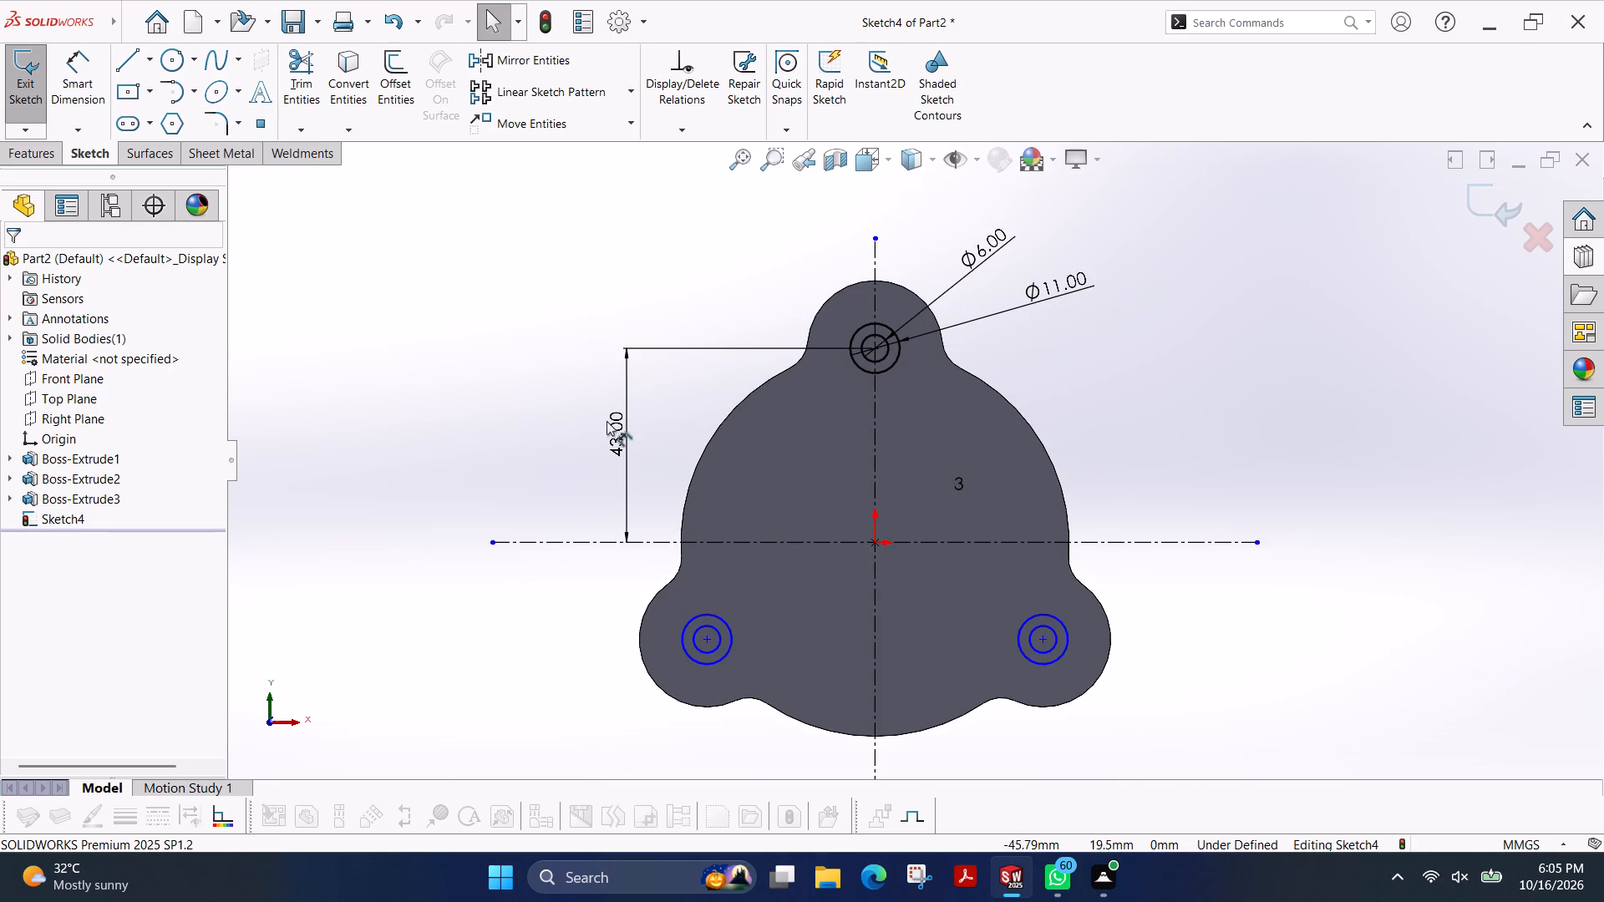
pyautogui.press('Escape')
pyautogui.press('Escape')
pyautogui.press('Escape')
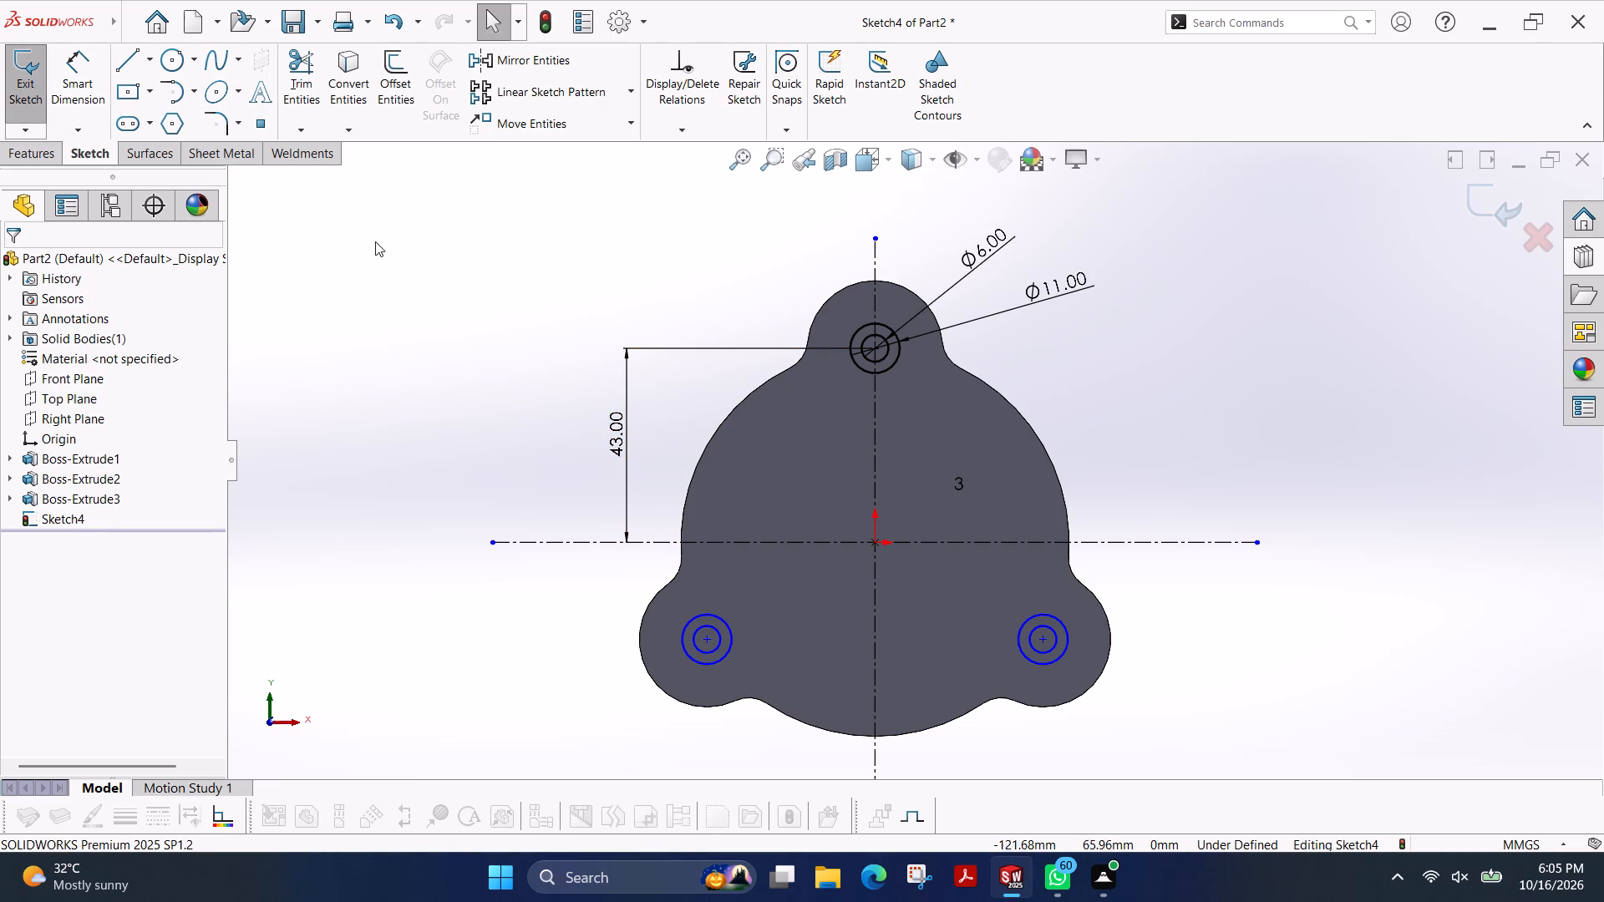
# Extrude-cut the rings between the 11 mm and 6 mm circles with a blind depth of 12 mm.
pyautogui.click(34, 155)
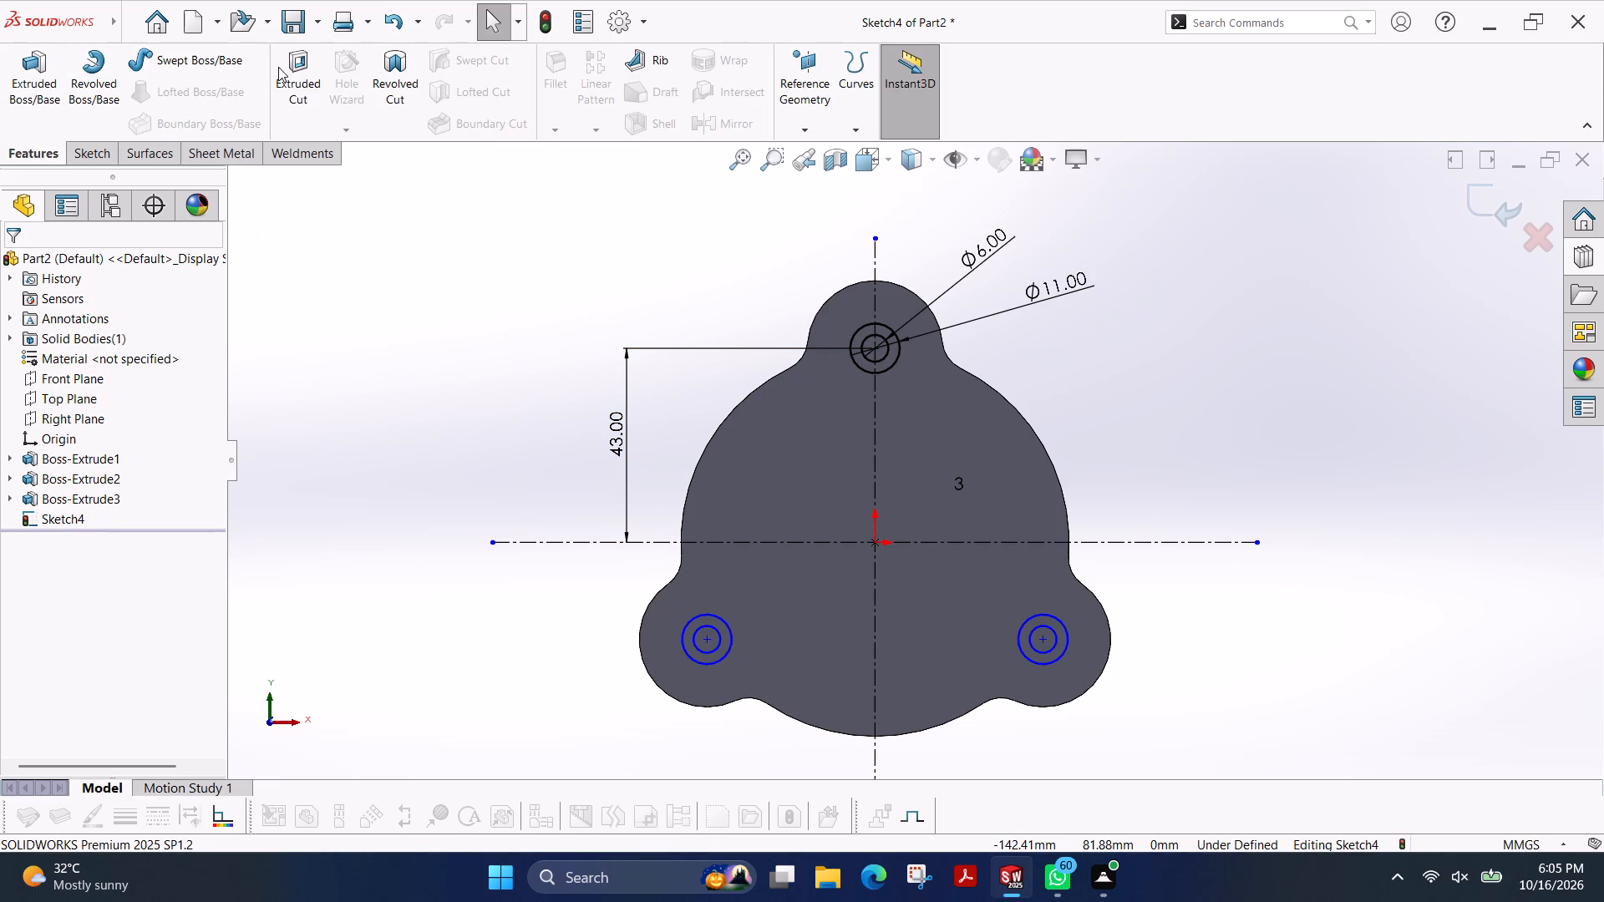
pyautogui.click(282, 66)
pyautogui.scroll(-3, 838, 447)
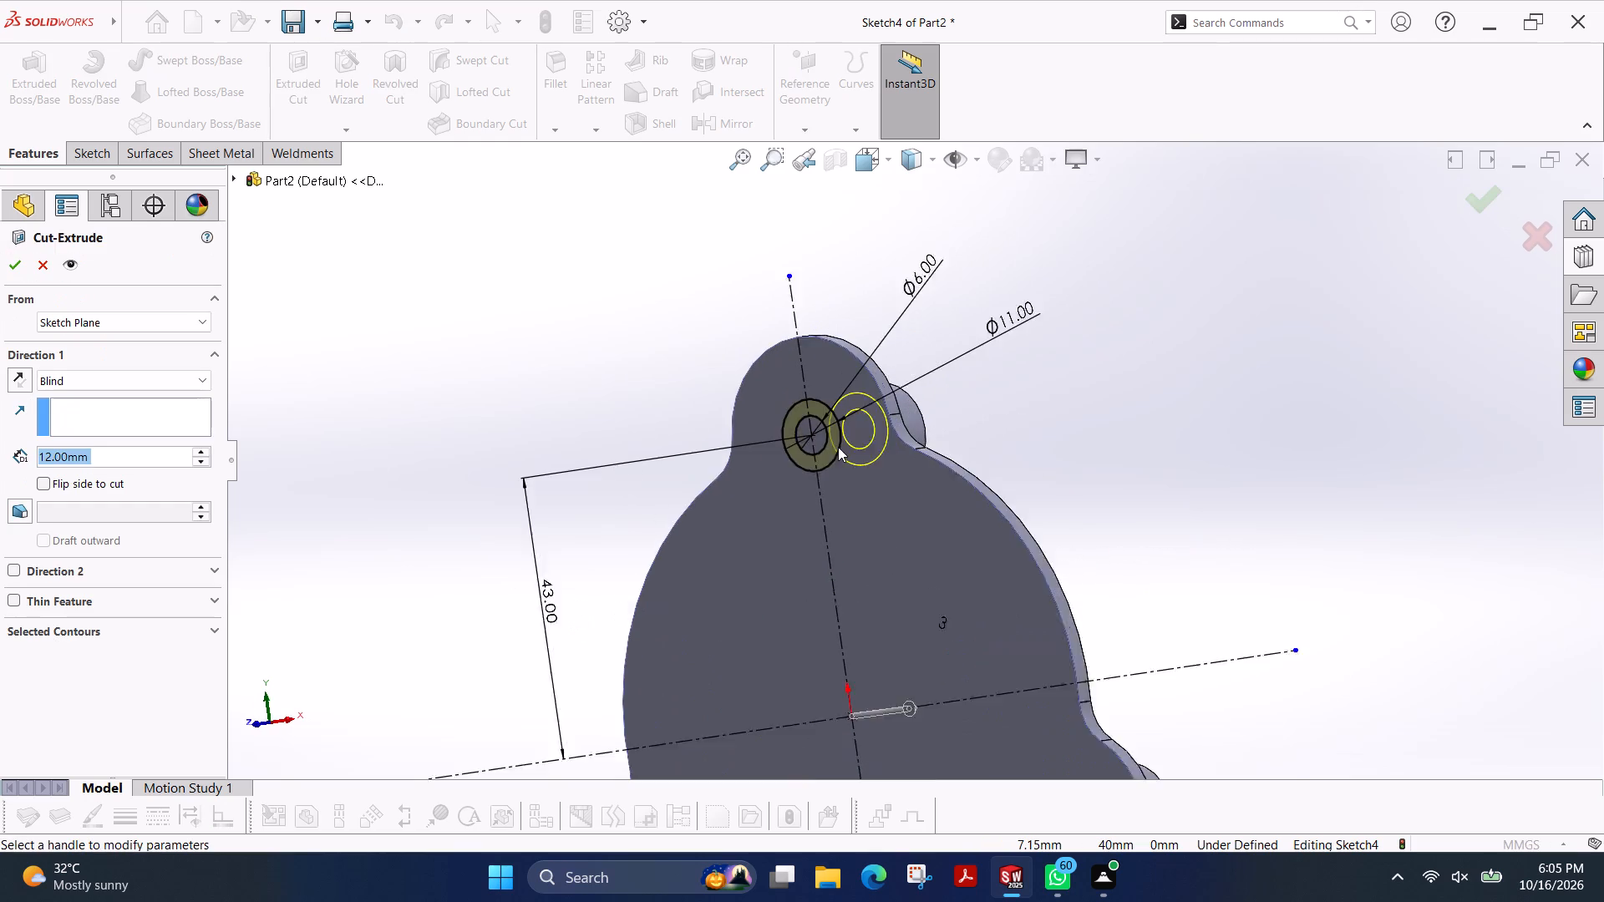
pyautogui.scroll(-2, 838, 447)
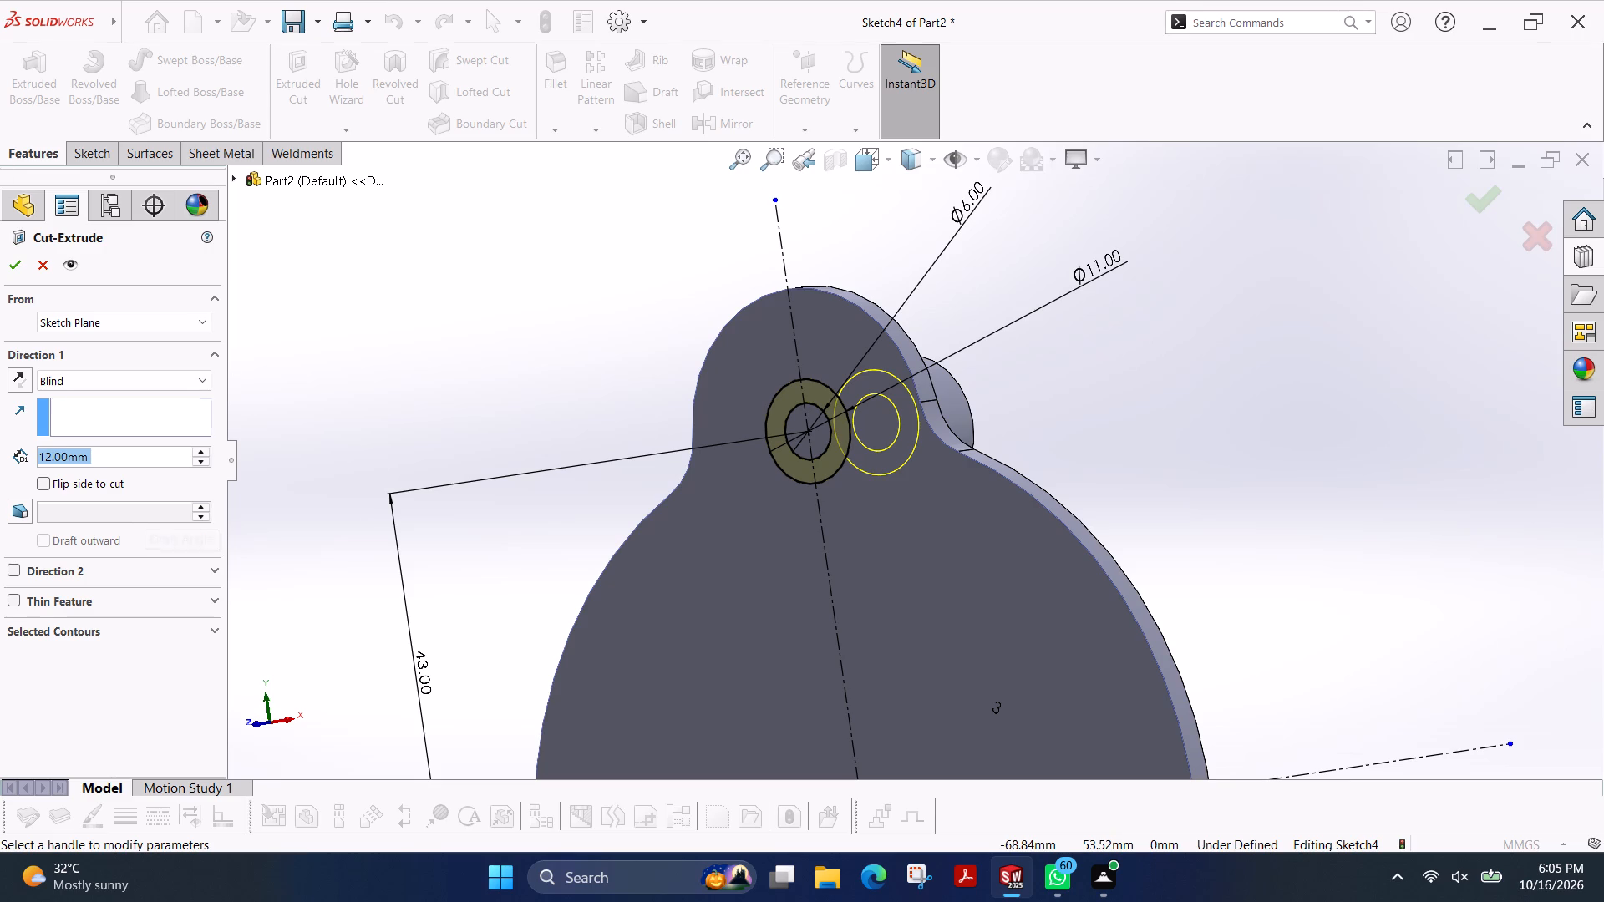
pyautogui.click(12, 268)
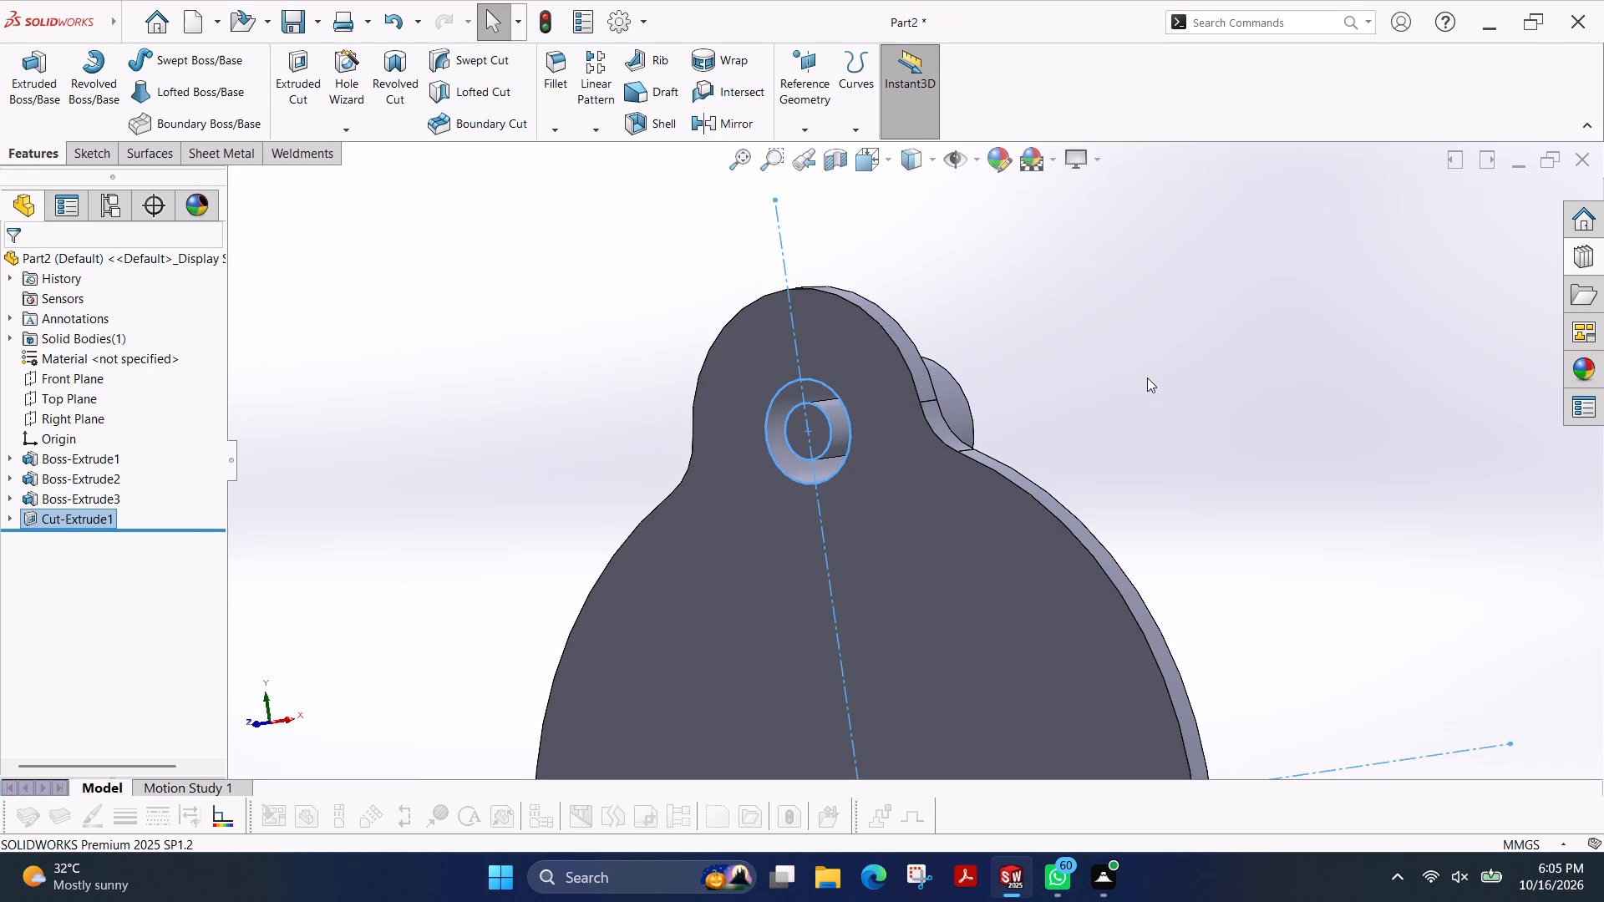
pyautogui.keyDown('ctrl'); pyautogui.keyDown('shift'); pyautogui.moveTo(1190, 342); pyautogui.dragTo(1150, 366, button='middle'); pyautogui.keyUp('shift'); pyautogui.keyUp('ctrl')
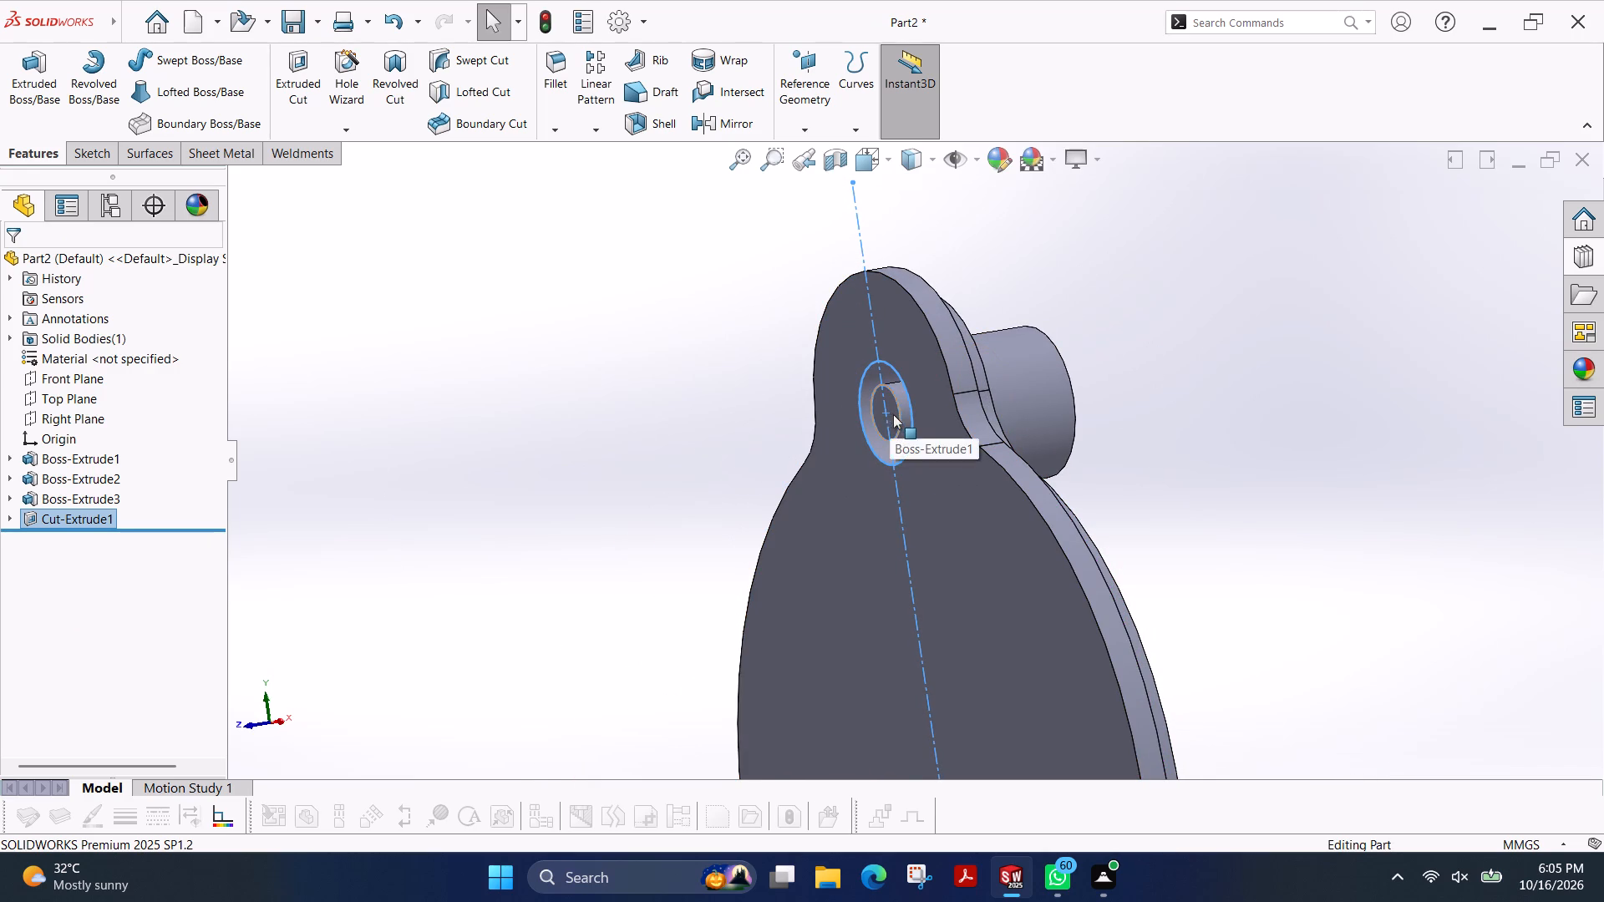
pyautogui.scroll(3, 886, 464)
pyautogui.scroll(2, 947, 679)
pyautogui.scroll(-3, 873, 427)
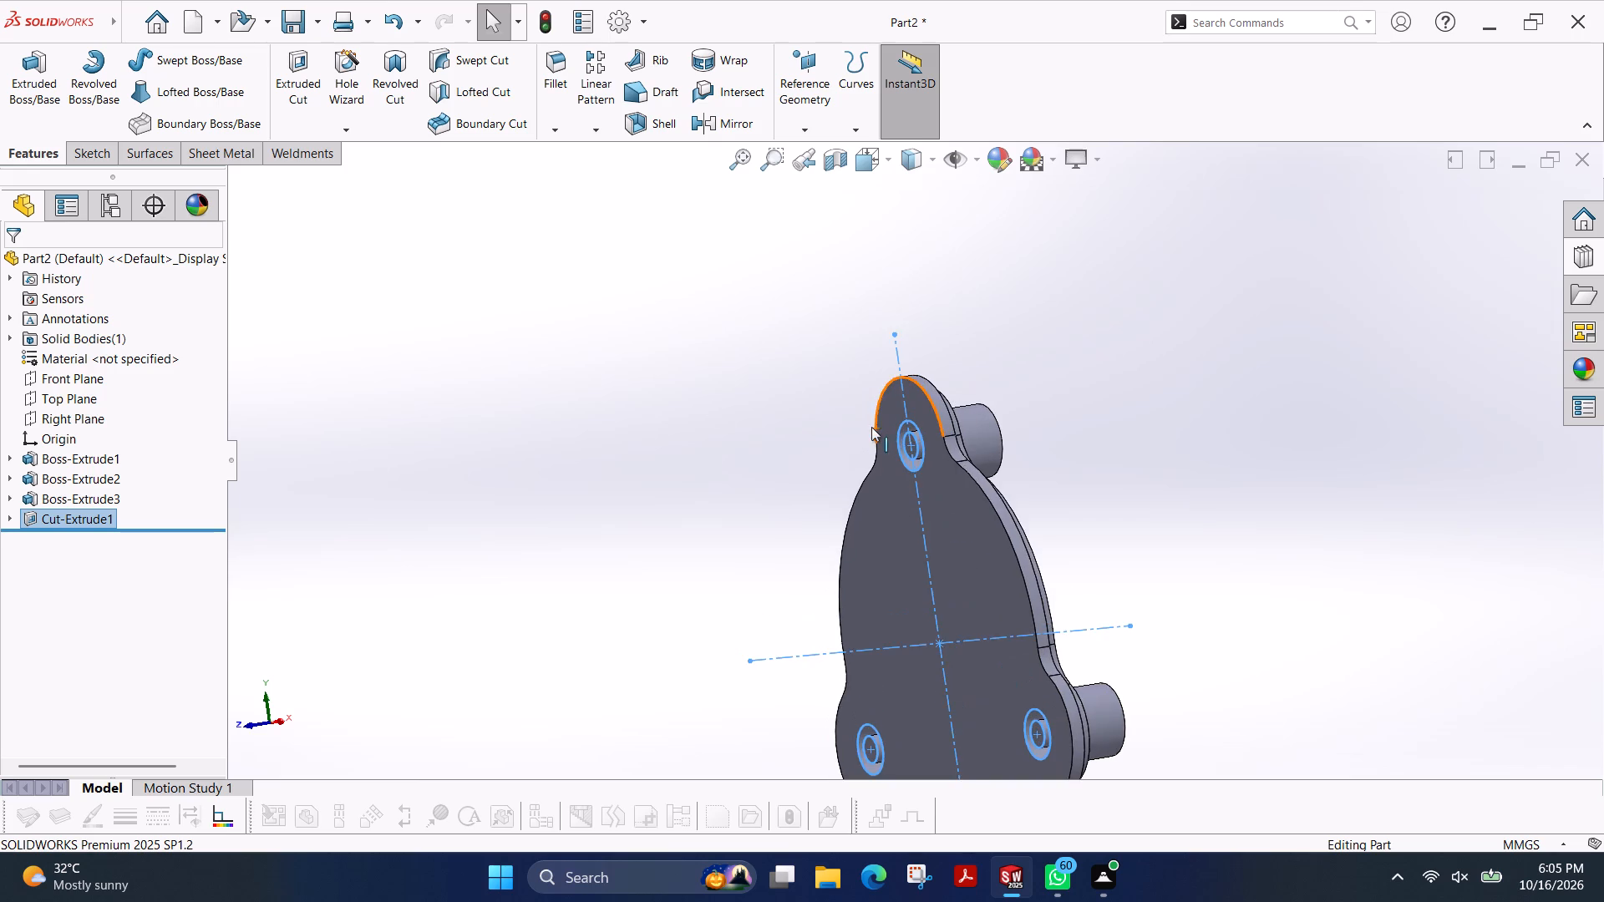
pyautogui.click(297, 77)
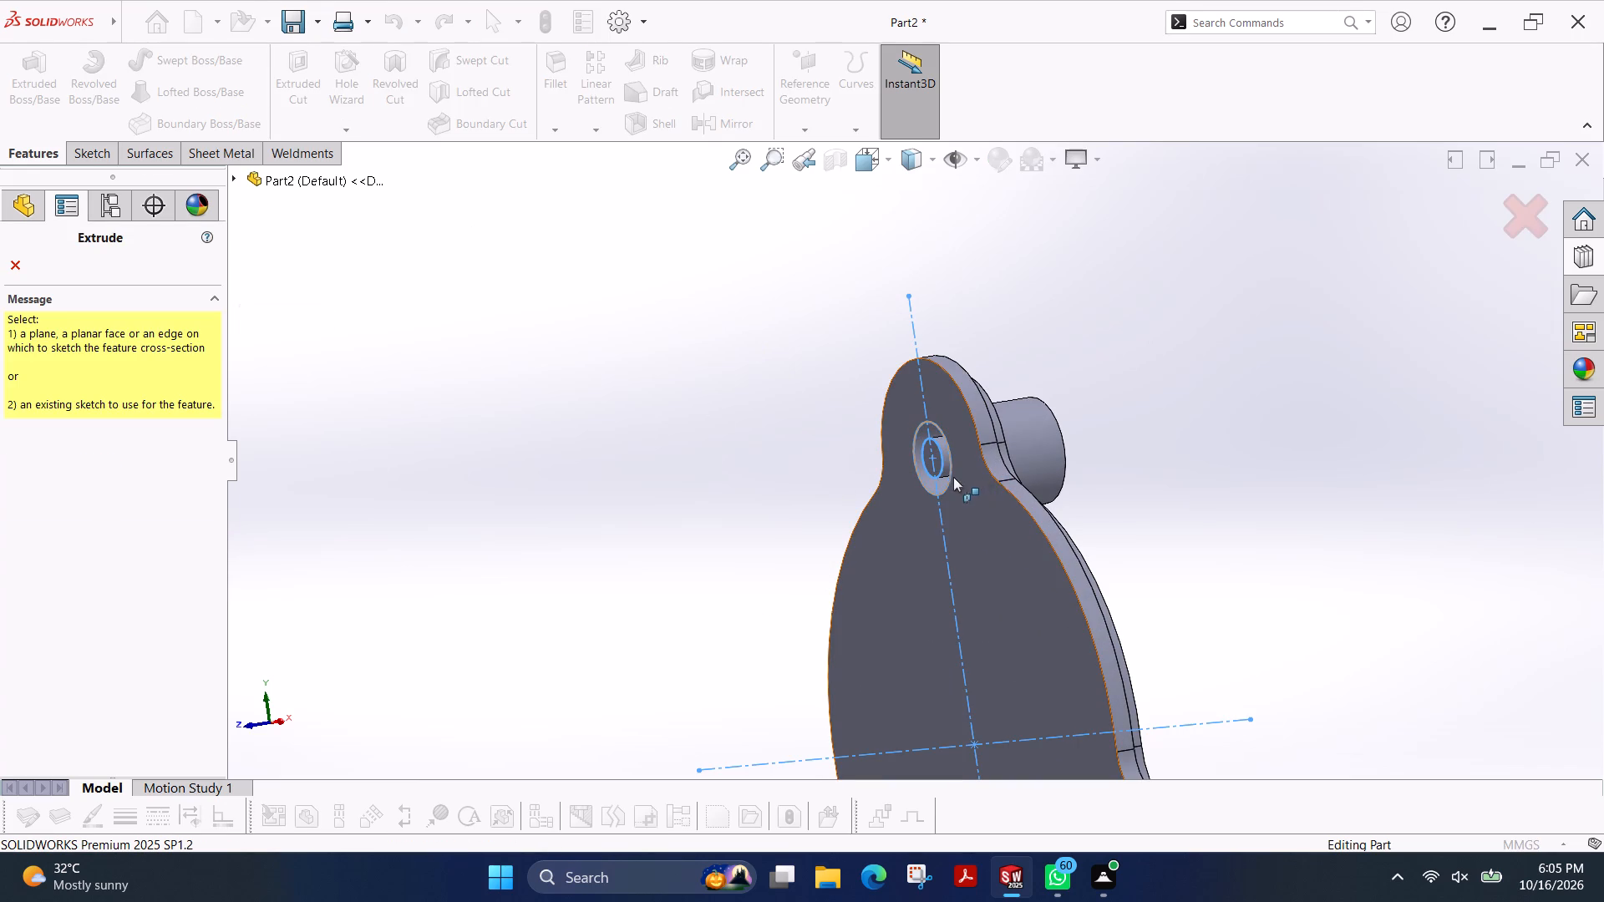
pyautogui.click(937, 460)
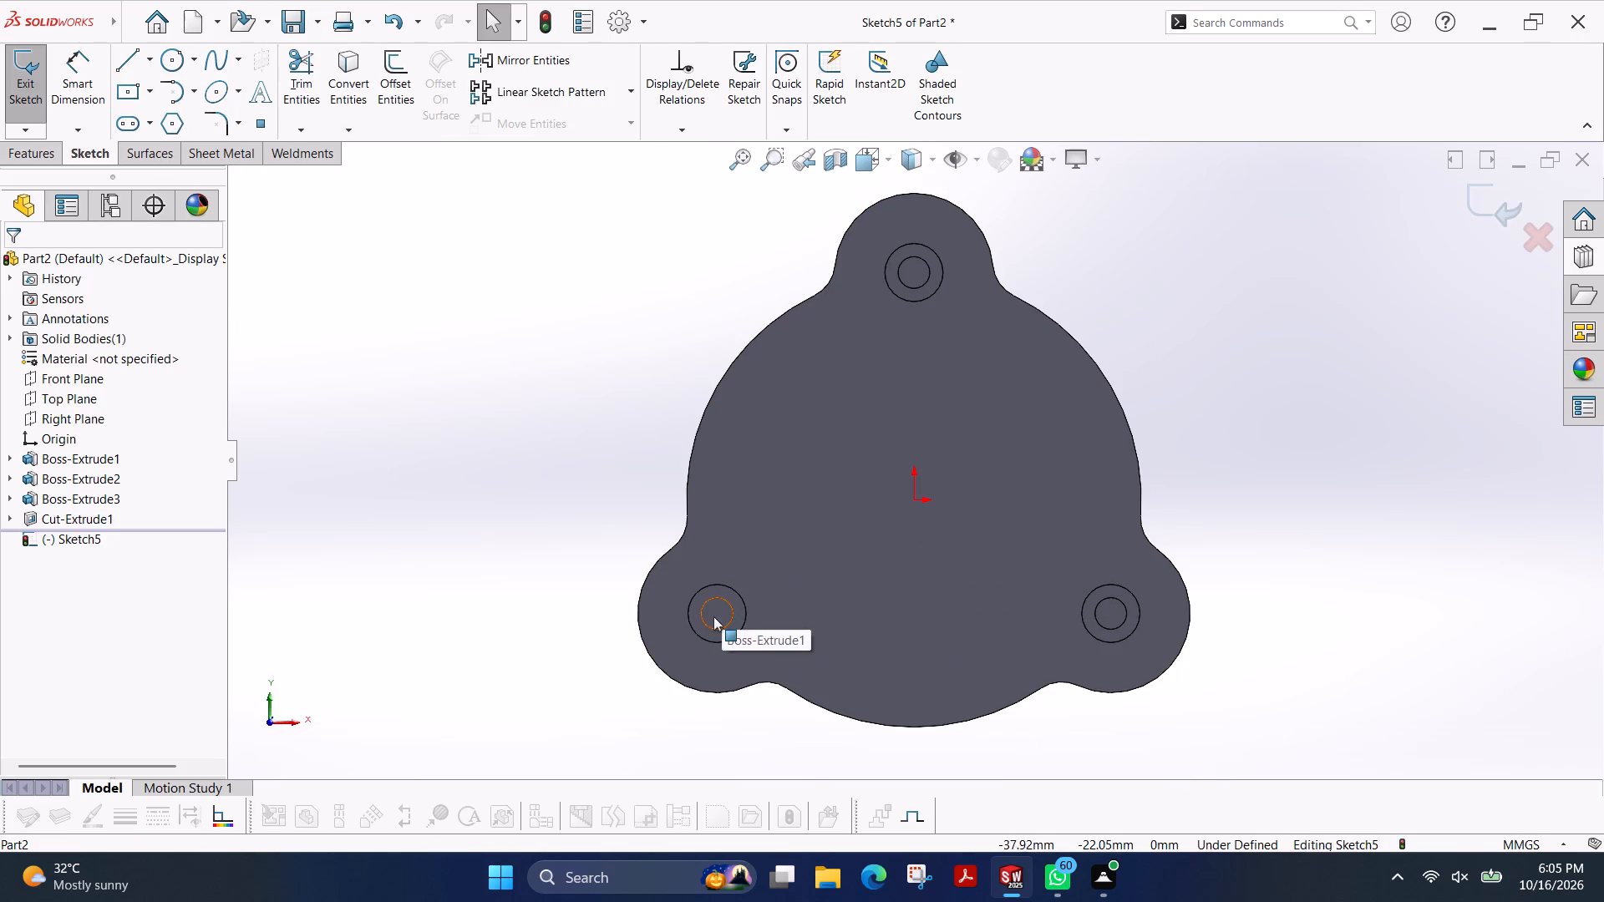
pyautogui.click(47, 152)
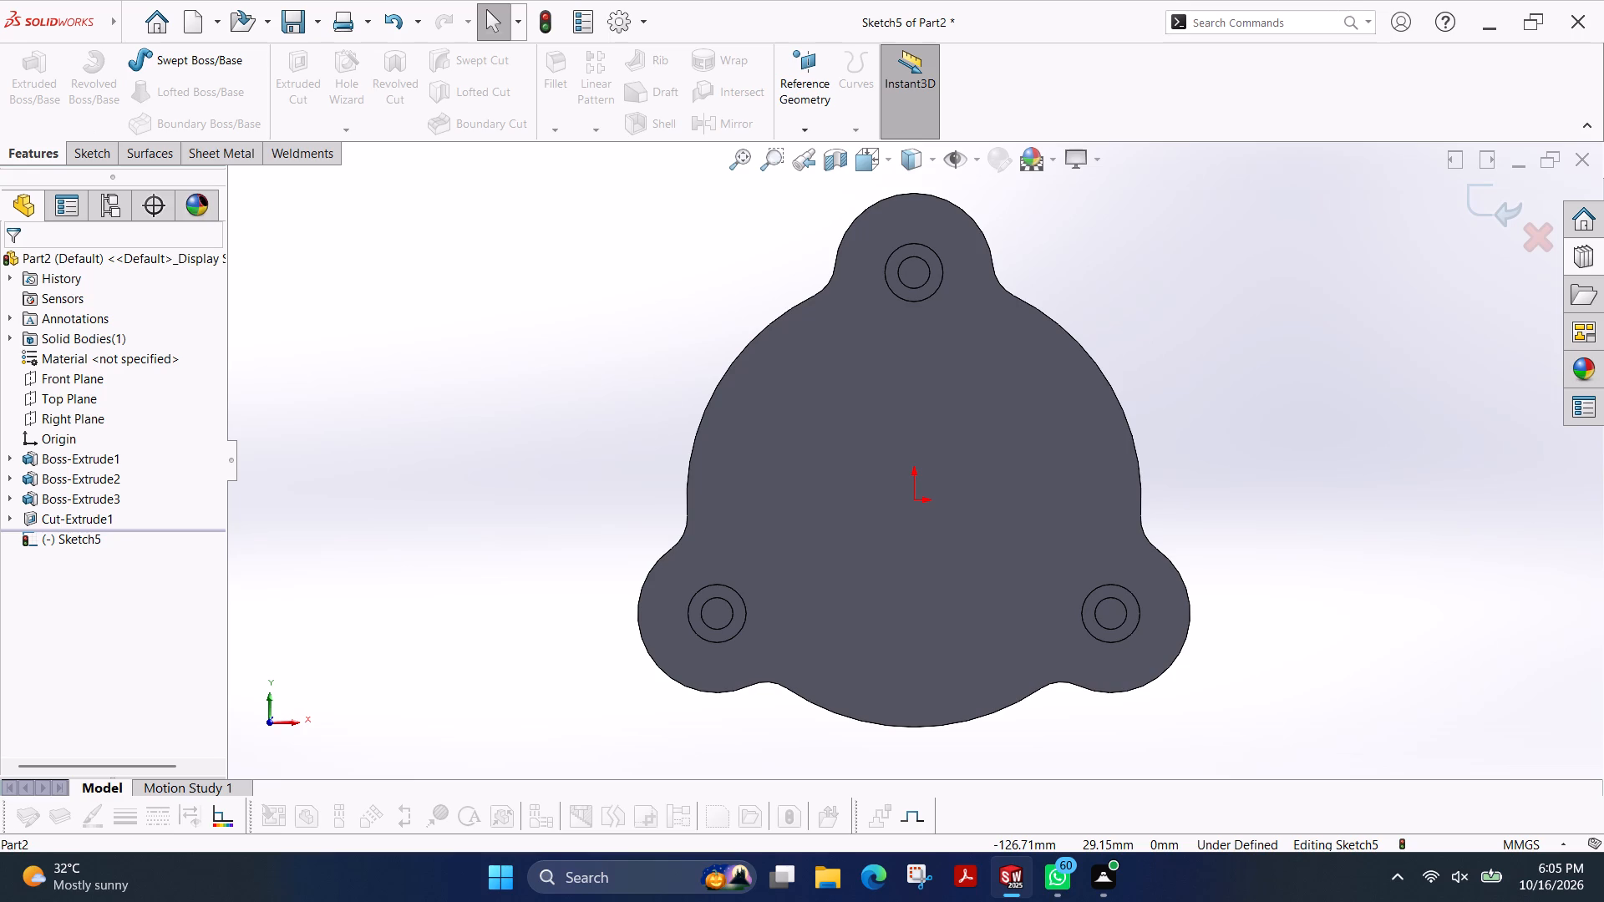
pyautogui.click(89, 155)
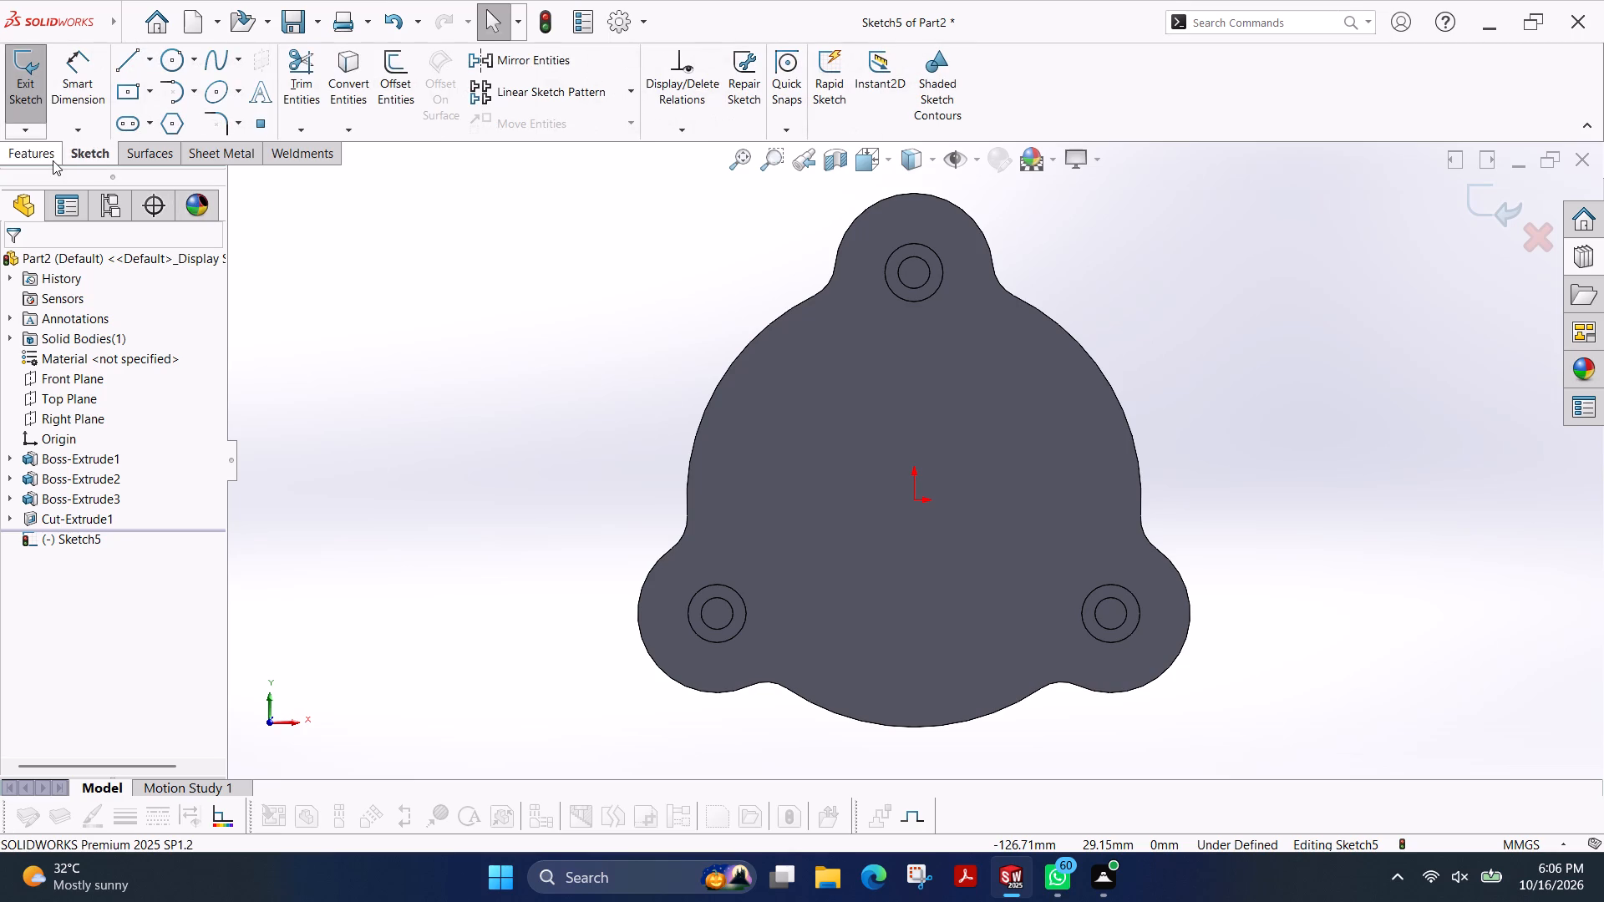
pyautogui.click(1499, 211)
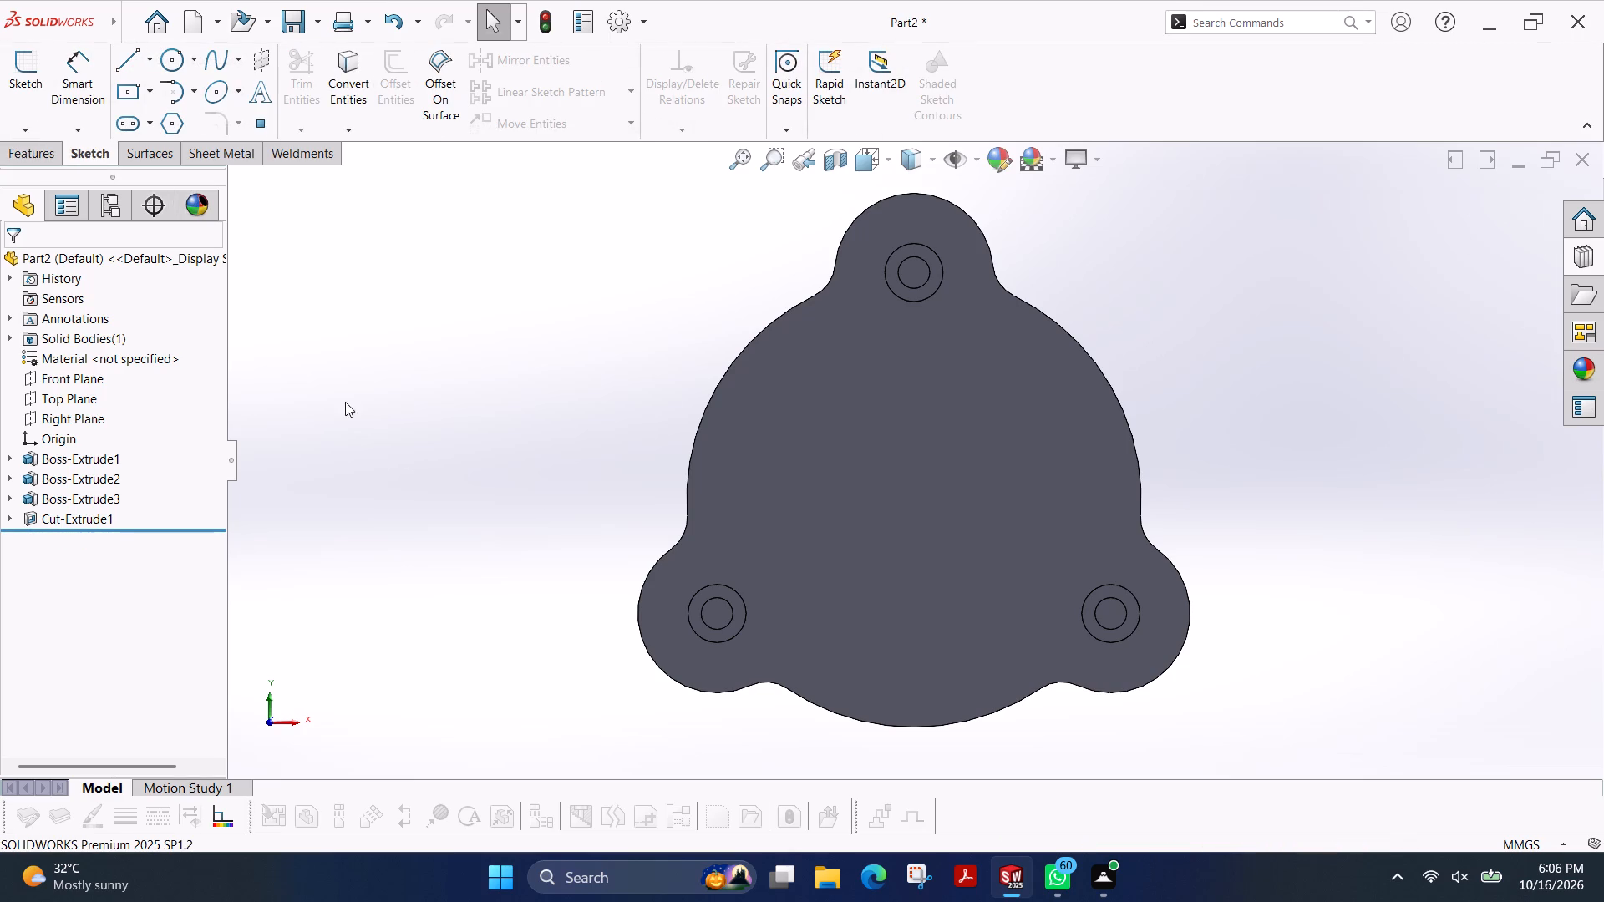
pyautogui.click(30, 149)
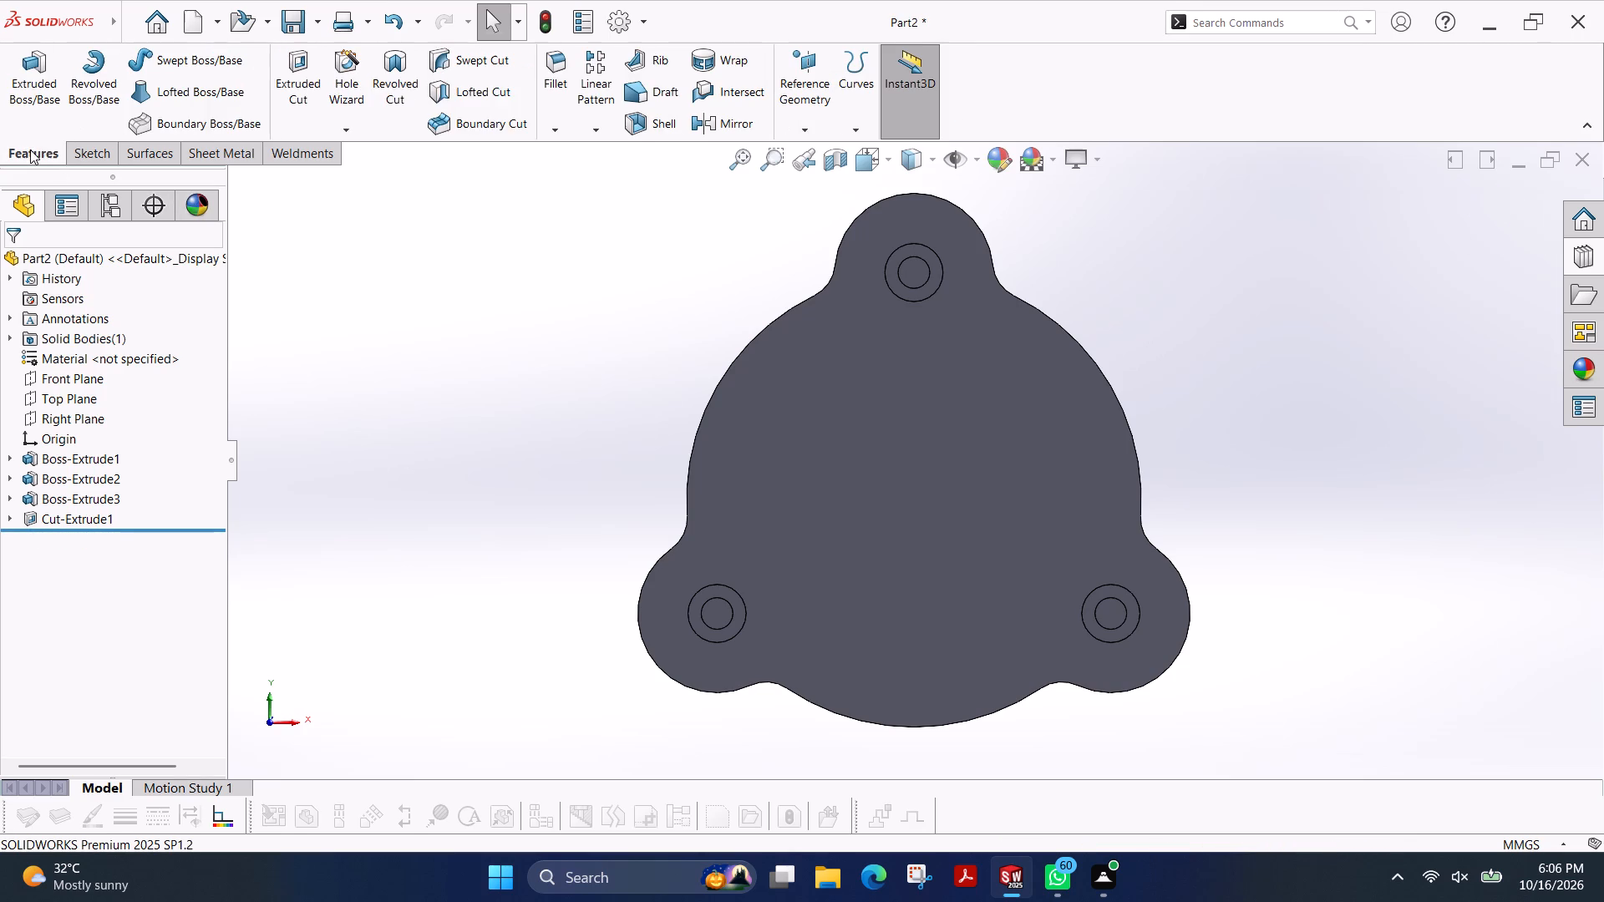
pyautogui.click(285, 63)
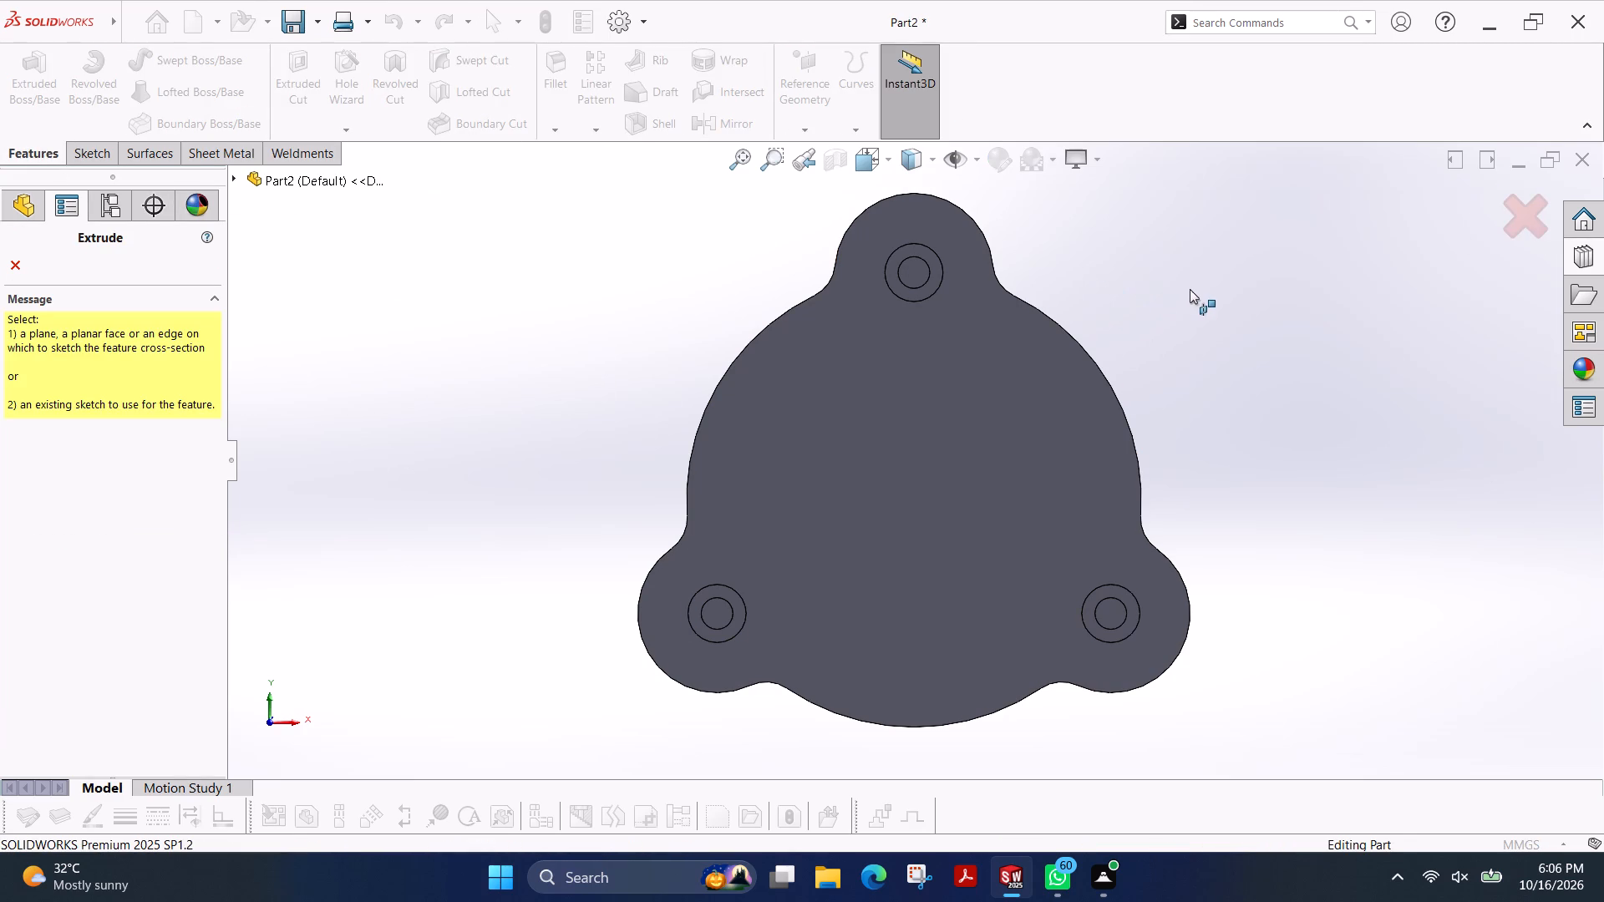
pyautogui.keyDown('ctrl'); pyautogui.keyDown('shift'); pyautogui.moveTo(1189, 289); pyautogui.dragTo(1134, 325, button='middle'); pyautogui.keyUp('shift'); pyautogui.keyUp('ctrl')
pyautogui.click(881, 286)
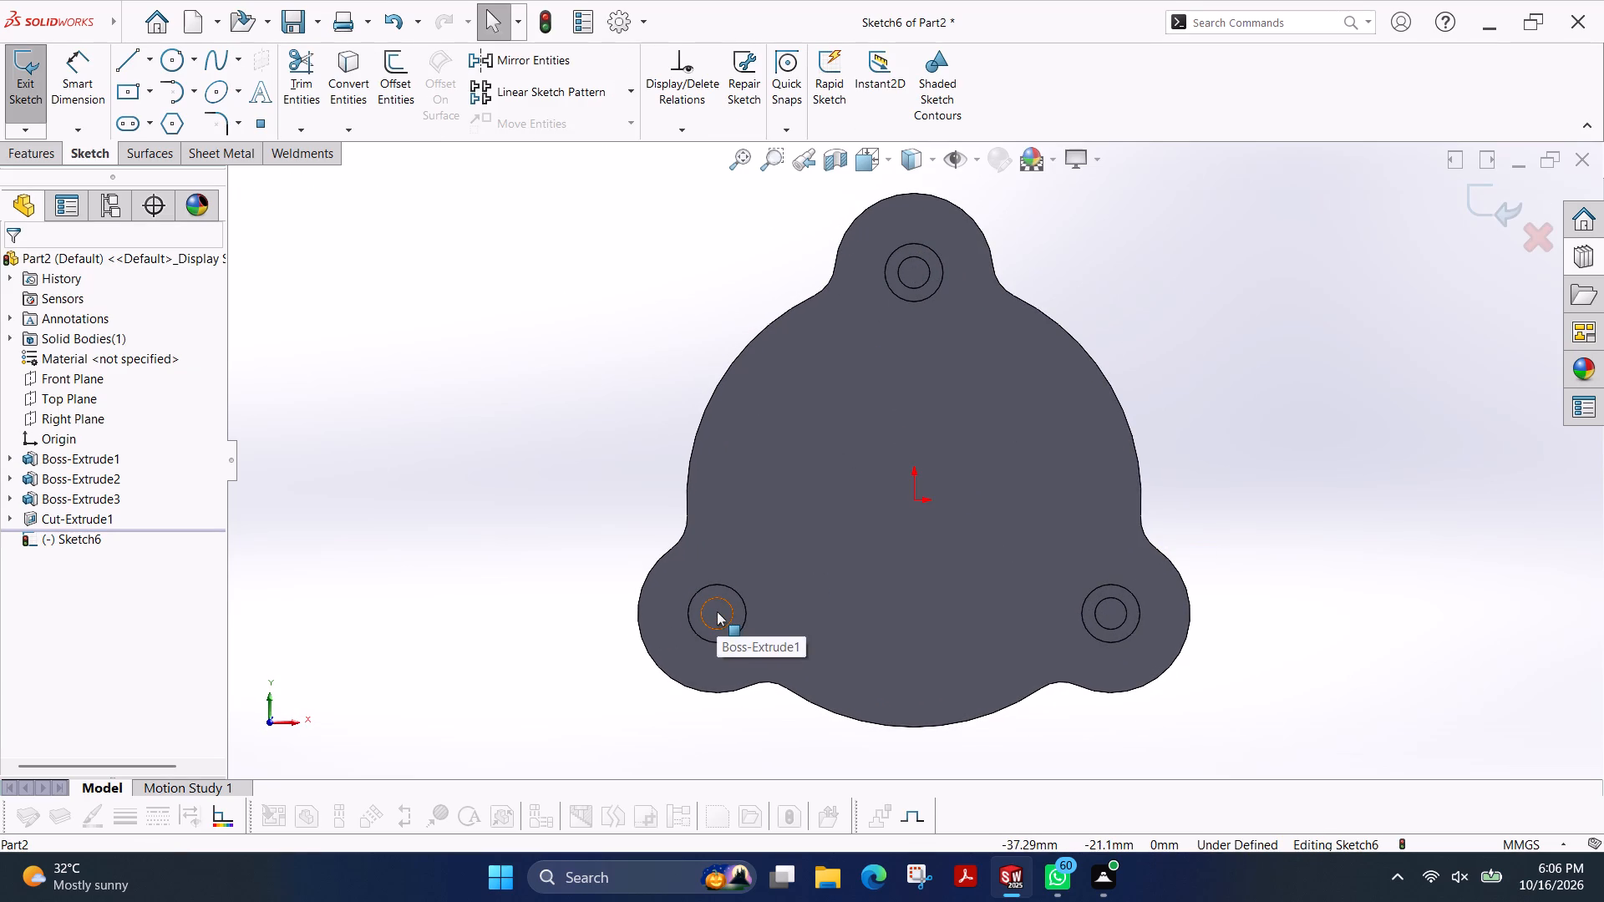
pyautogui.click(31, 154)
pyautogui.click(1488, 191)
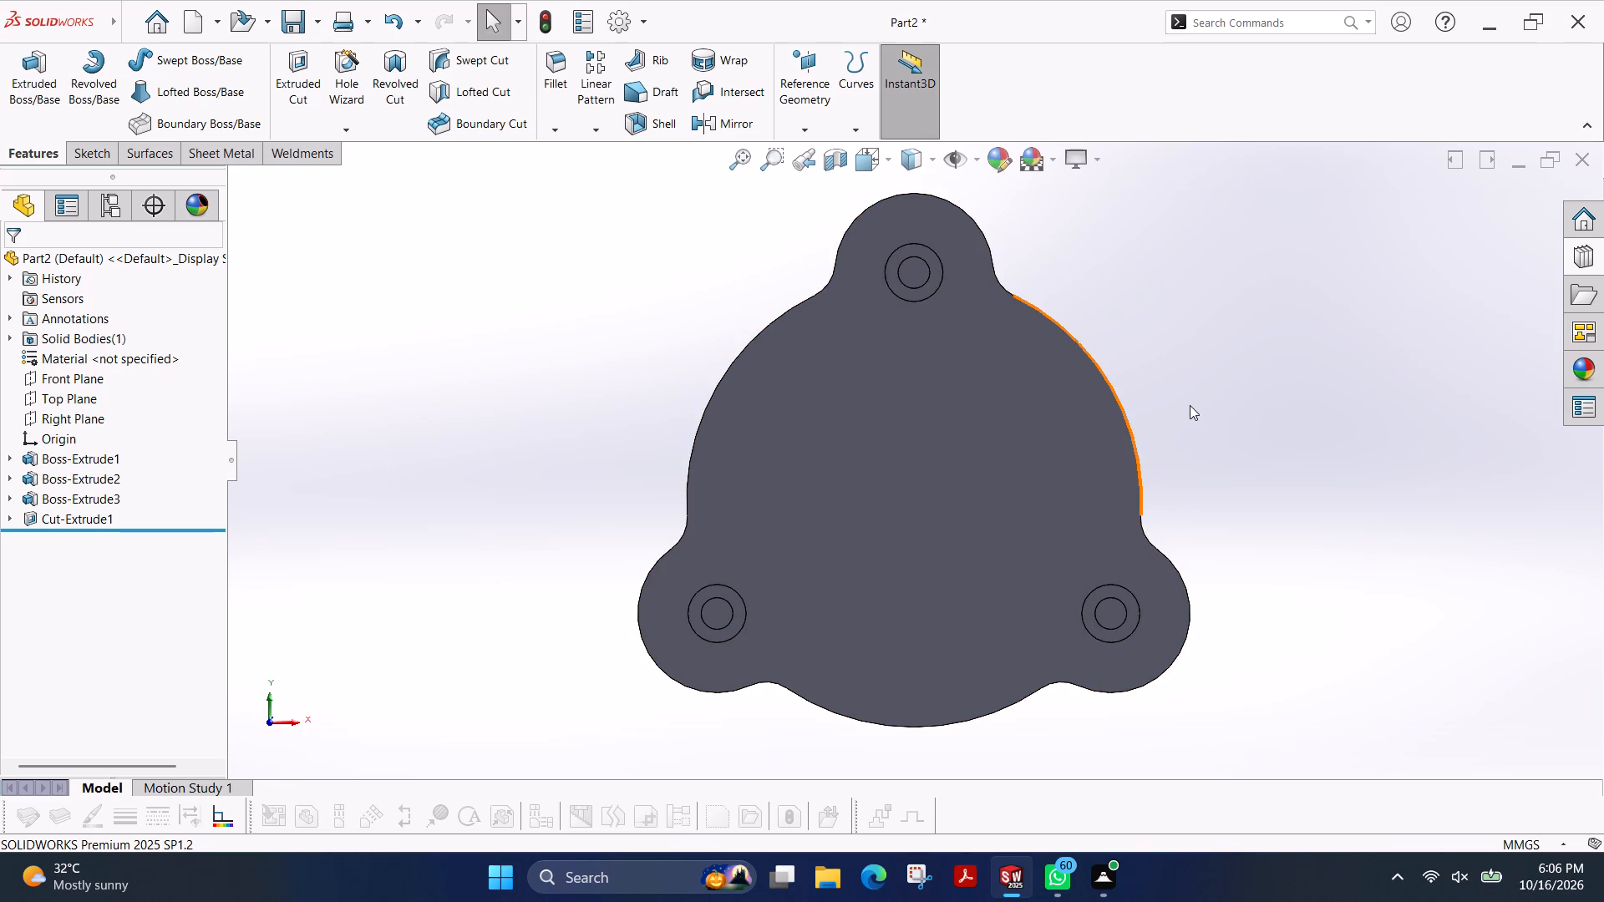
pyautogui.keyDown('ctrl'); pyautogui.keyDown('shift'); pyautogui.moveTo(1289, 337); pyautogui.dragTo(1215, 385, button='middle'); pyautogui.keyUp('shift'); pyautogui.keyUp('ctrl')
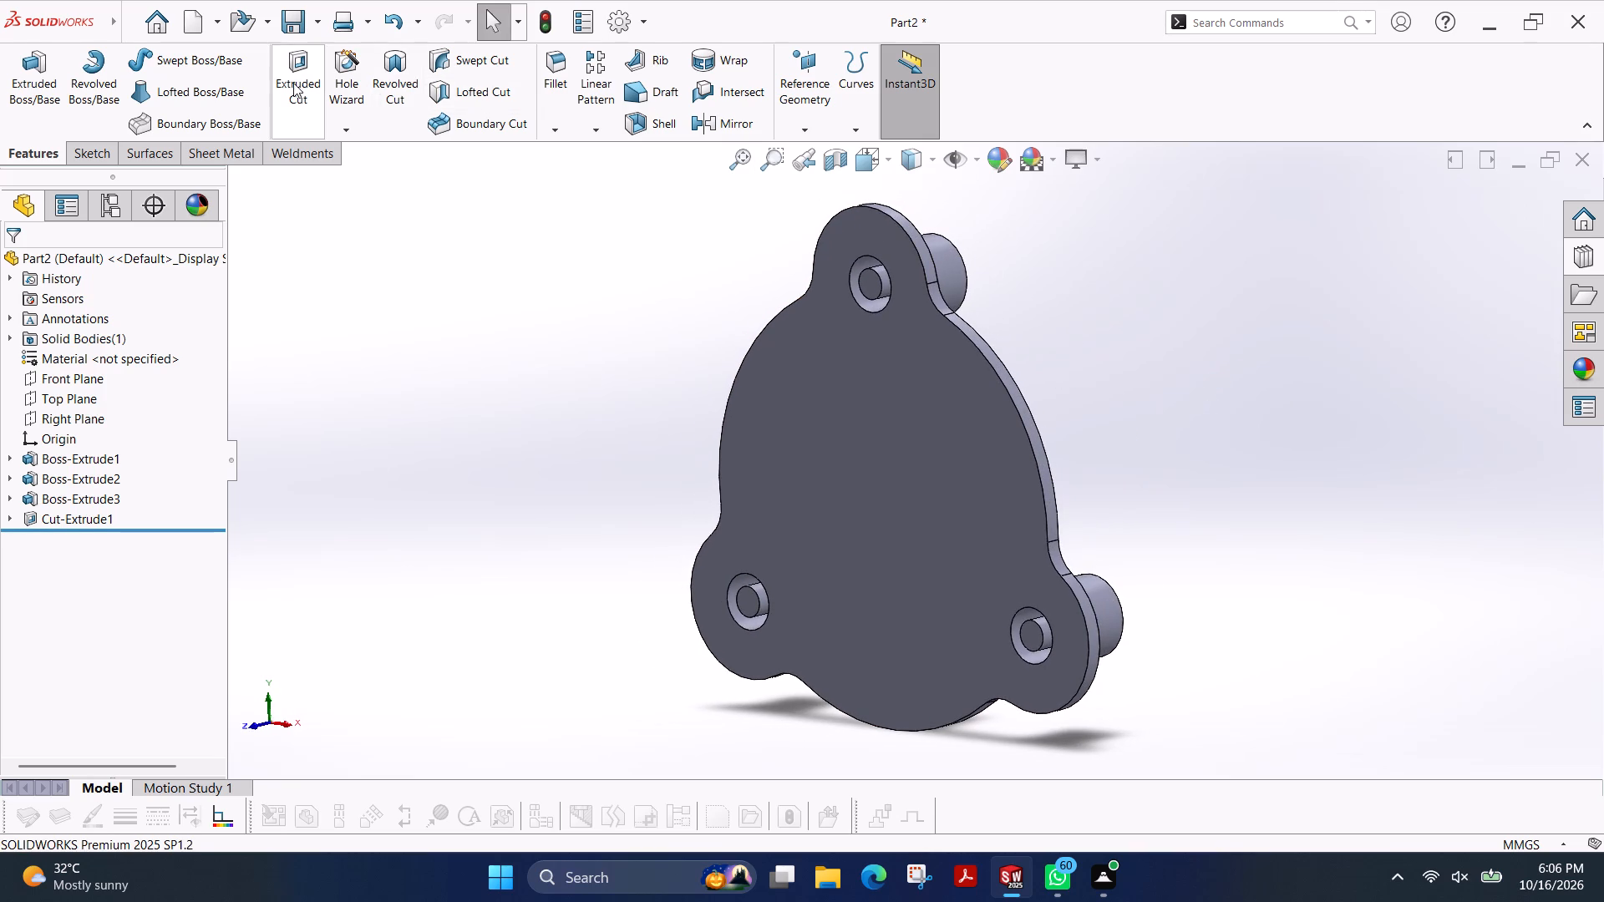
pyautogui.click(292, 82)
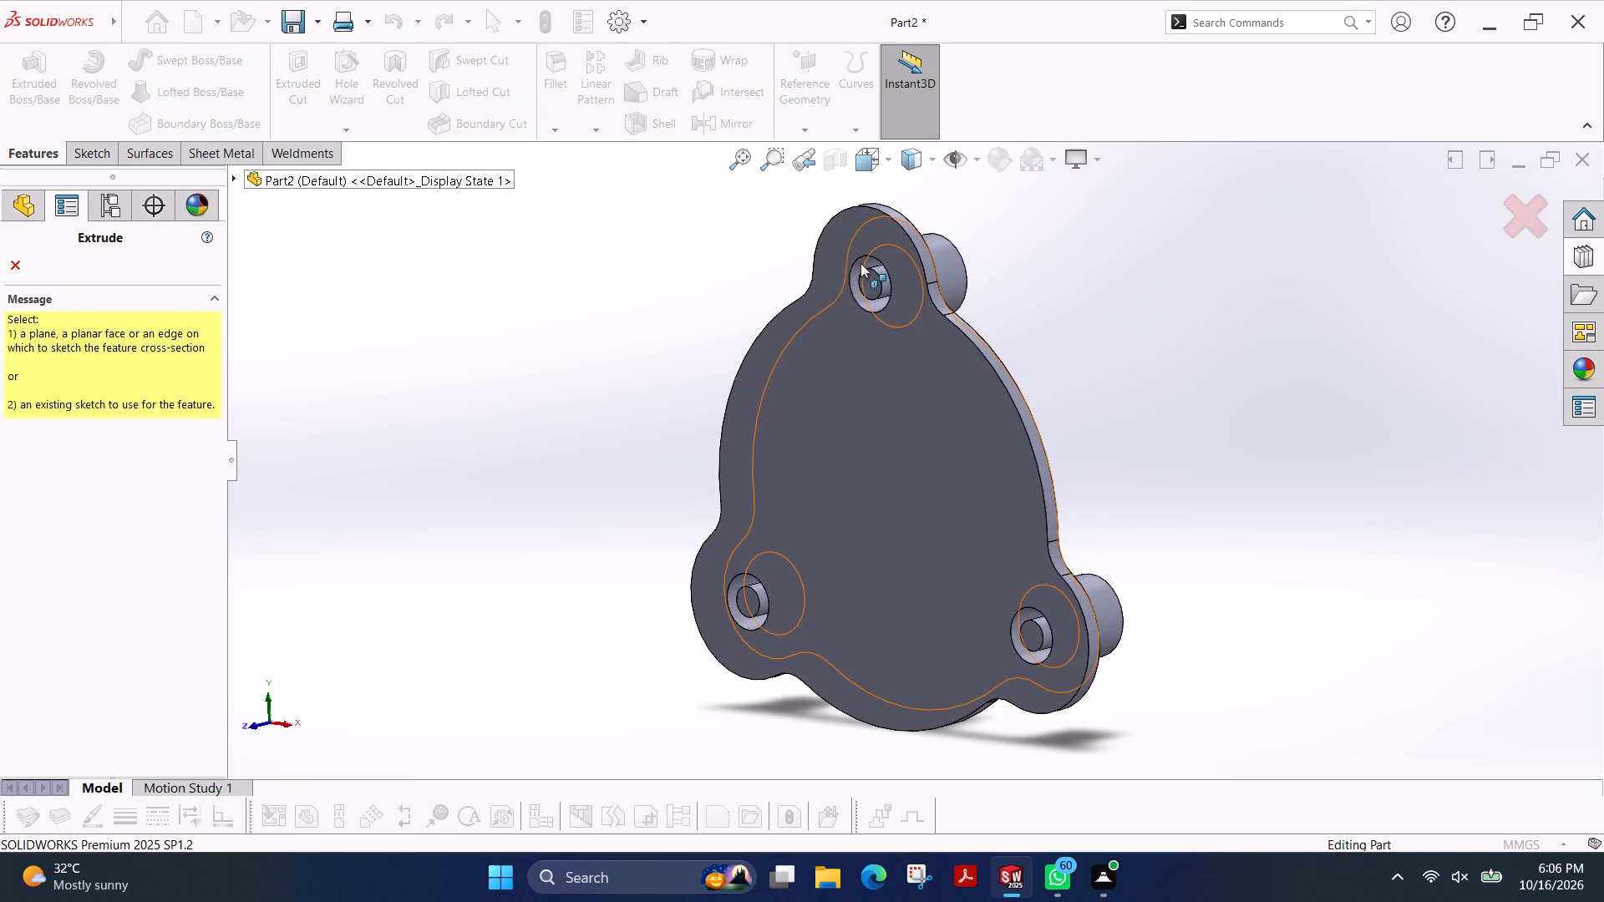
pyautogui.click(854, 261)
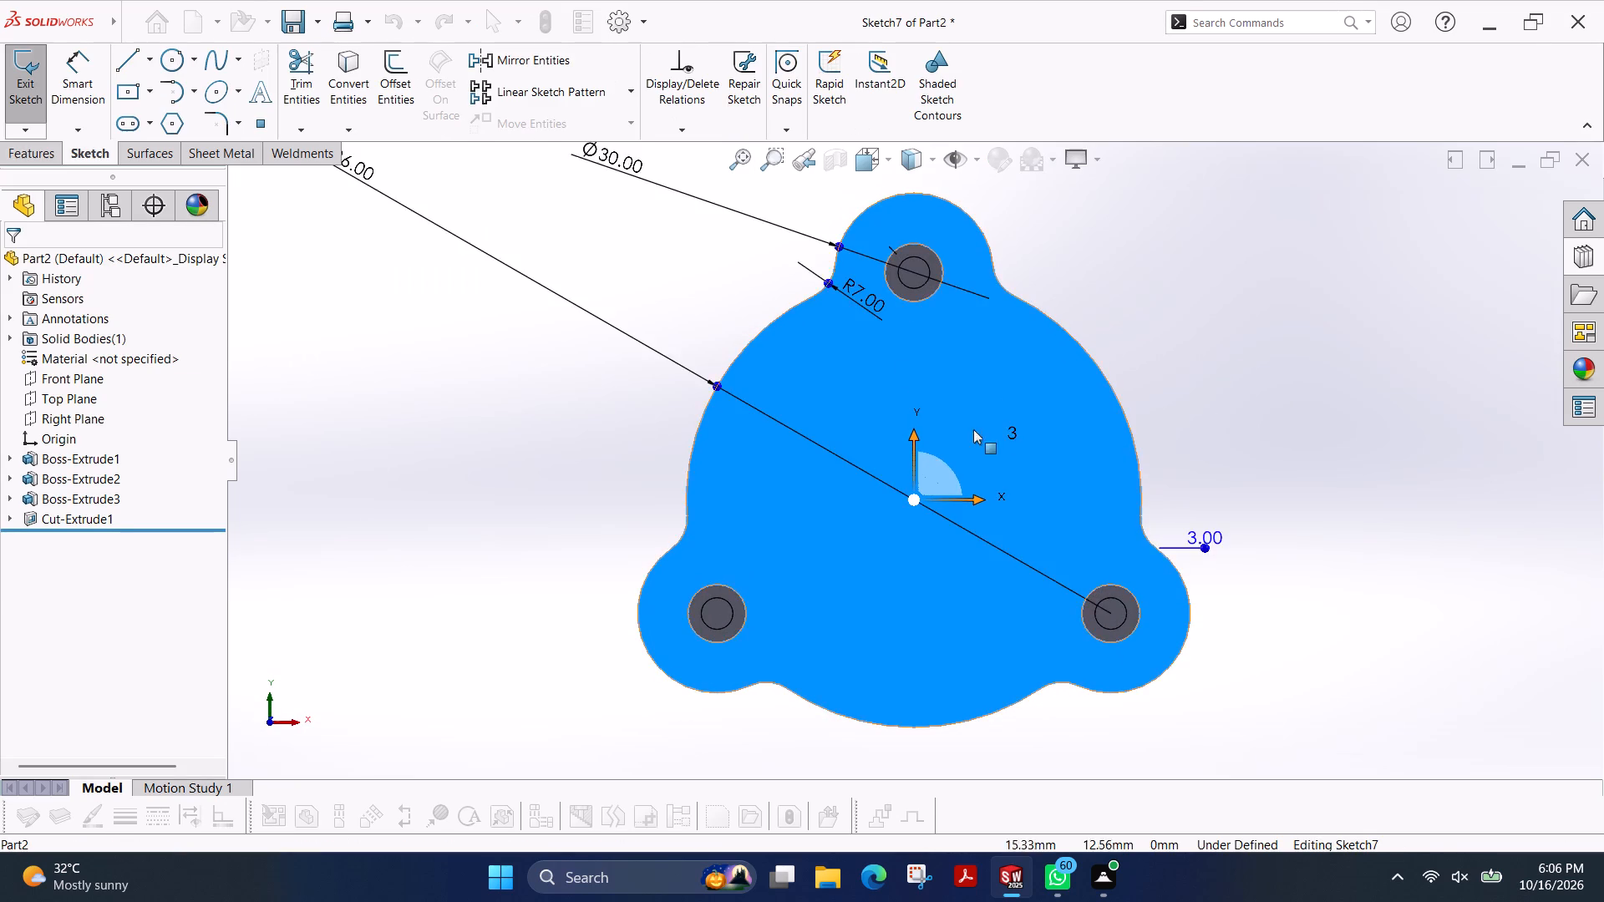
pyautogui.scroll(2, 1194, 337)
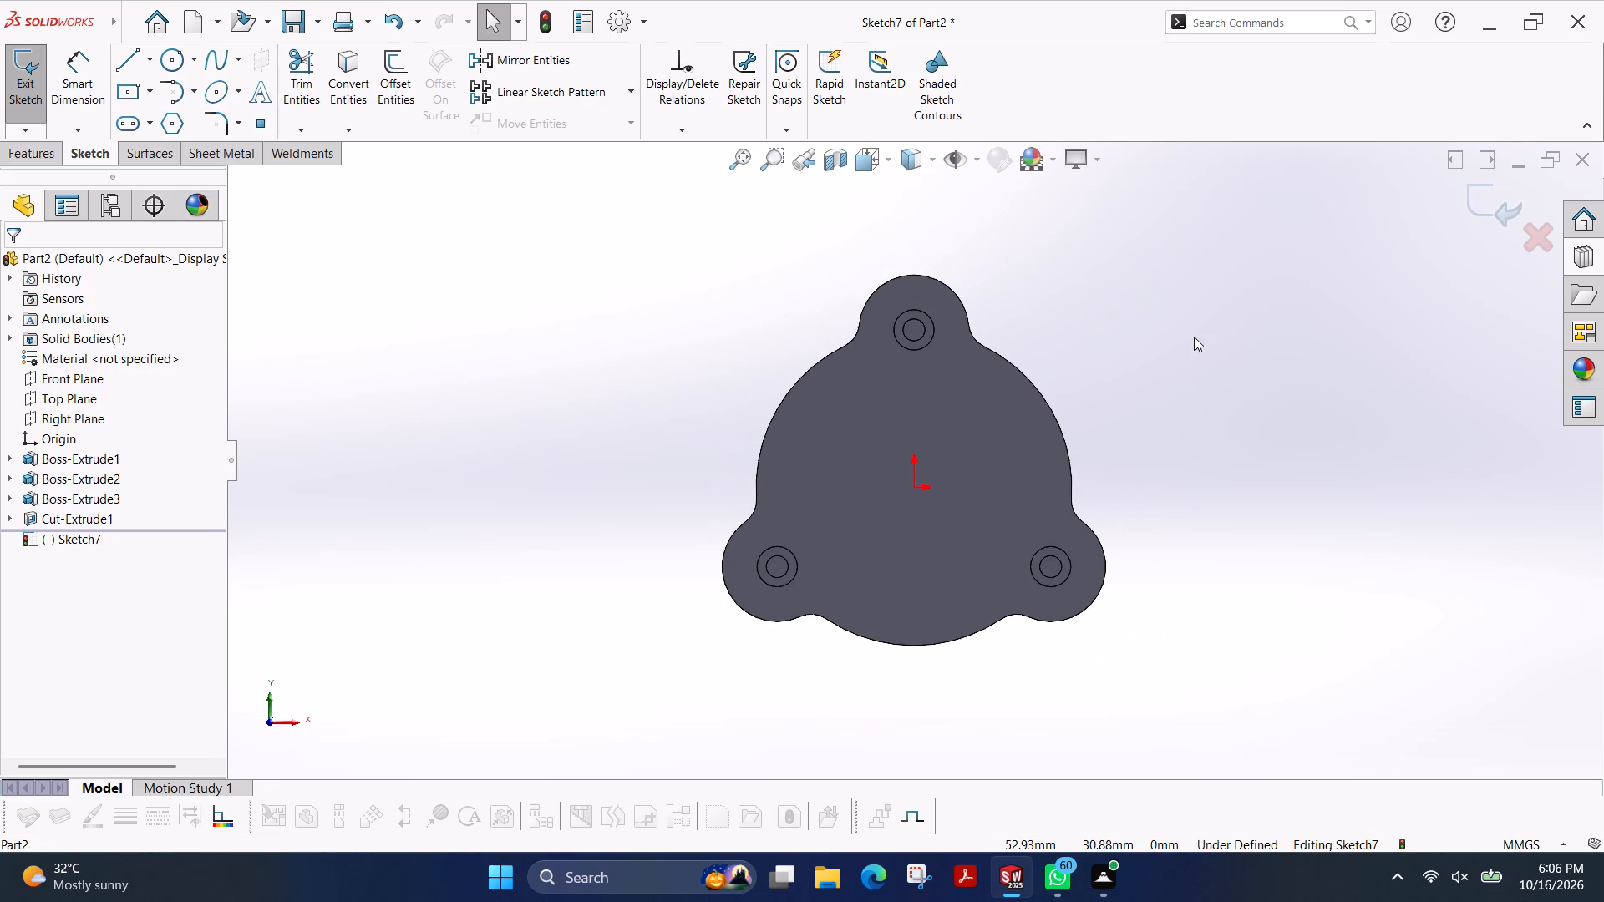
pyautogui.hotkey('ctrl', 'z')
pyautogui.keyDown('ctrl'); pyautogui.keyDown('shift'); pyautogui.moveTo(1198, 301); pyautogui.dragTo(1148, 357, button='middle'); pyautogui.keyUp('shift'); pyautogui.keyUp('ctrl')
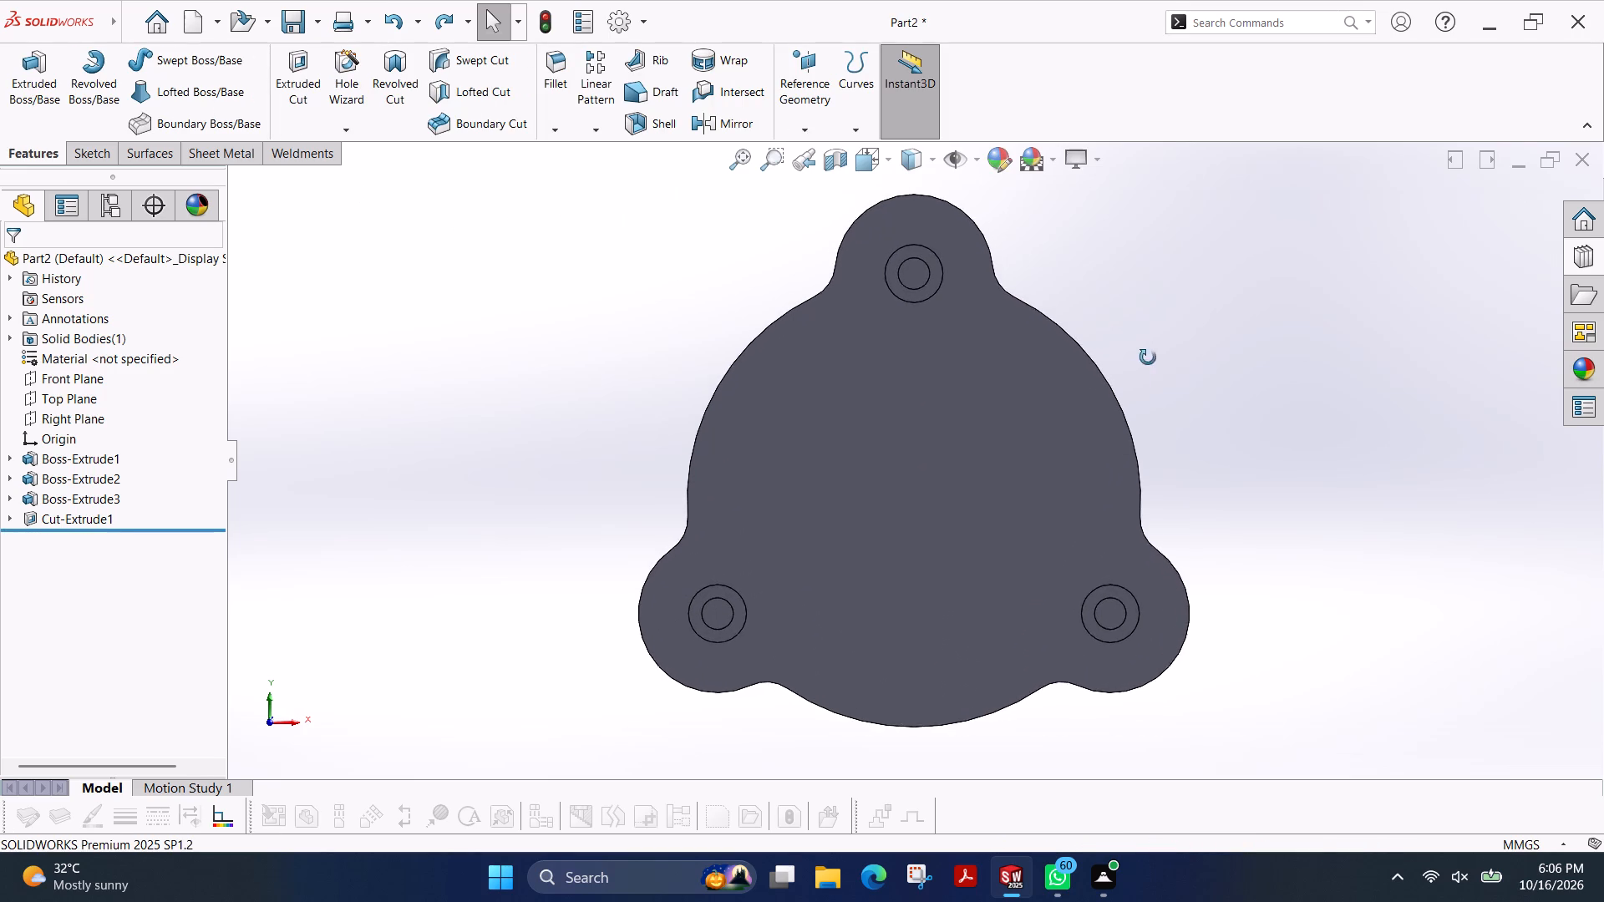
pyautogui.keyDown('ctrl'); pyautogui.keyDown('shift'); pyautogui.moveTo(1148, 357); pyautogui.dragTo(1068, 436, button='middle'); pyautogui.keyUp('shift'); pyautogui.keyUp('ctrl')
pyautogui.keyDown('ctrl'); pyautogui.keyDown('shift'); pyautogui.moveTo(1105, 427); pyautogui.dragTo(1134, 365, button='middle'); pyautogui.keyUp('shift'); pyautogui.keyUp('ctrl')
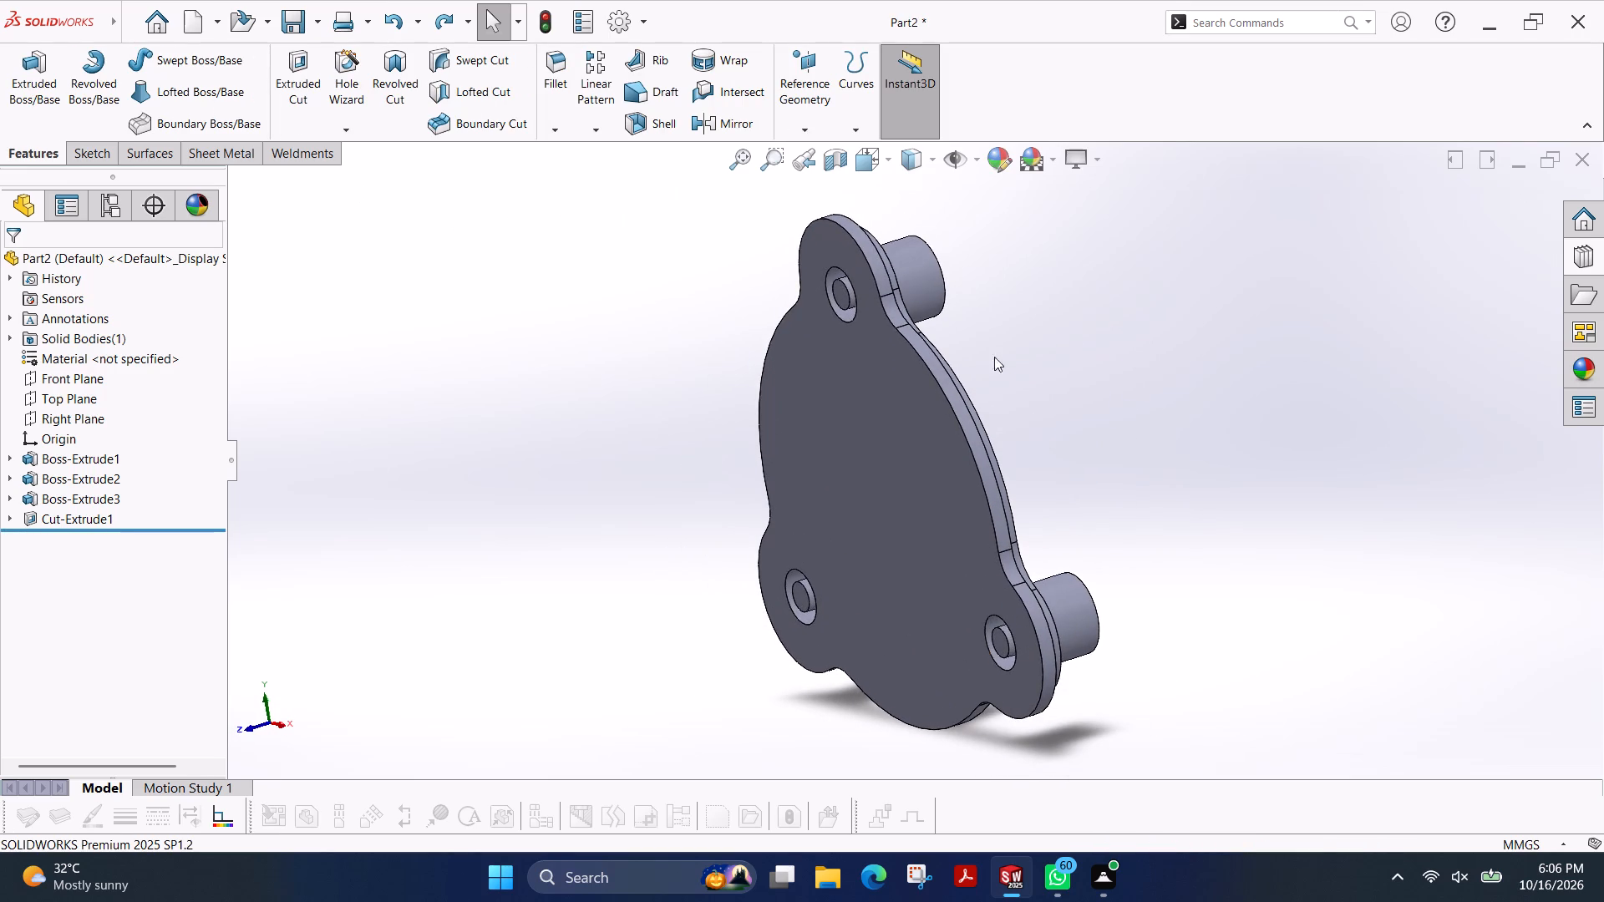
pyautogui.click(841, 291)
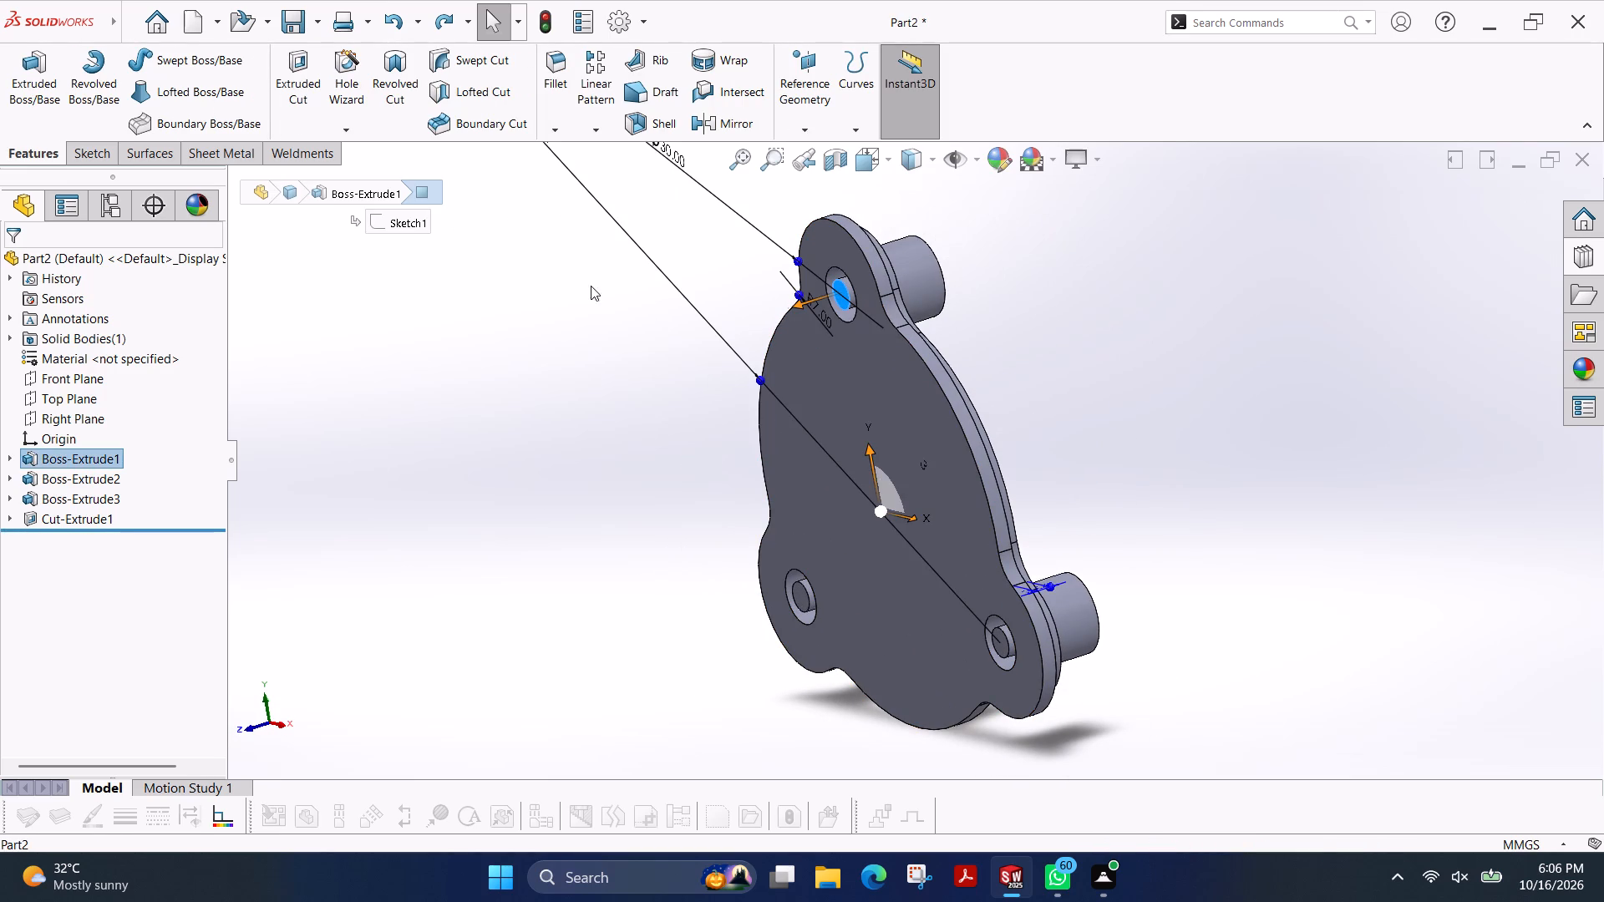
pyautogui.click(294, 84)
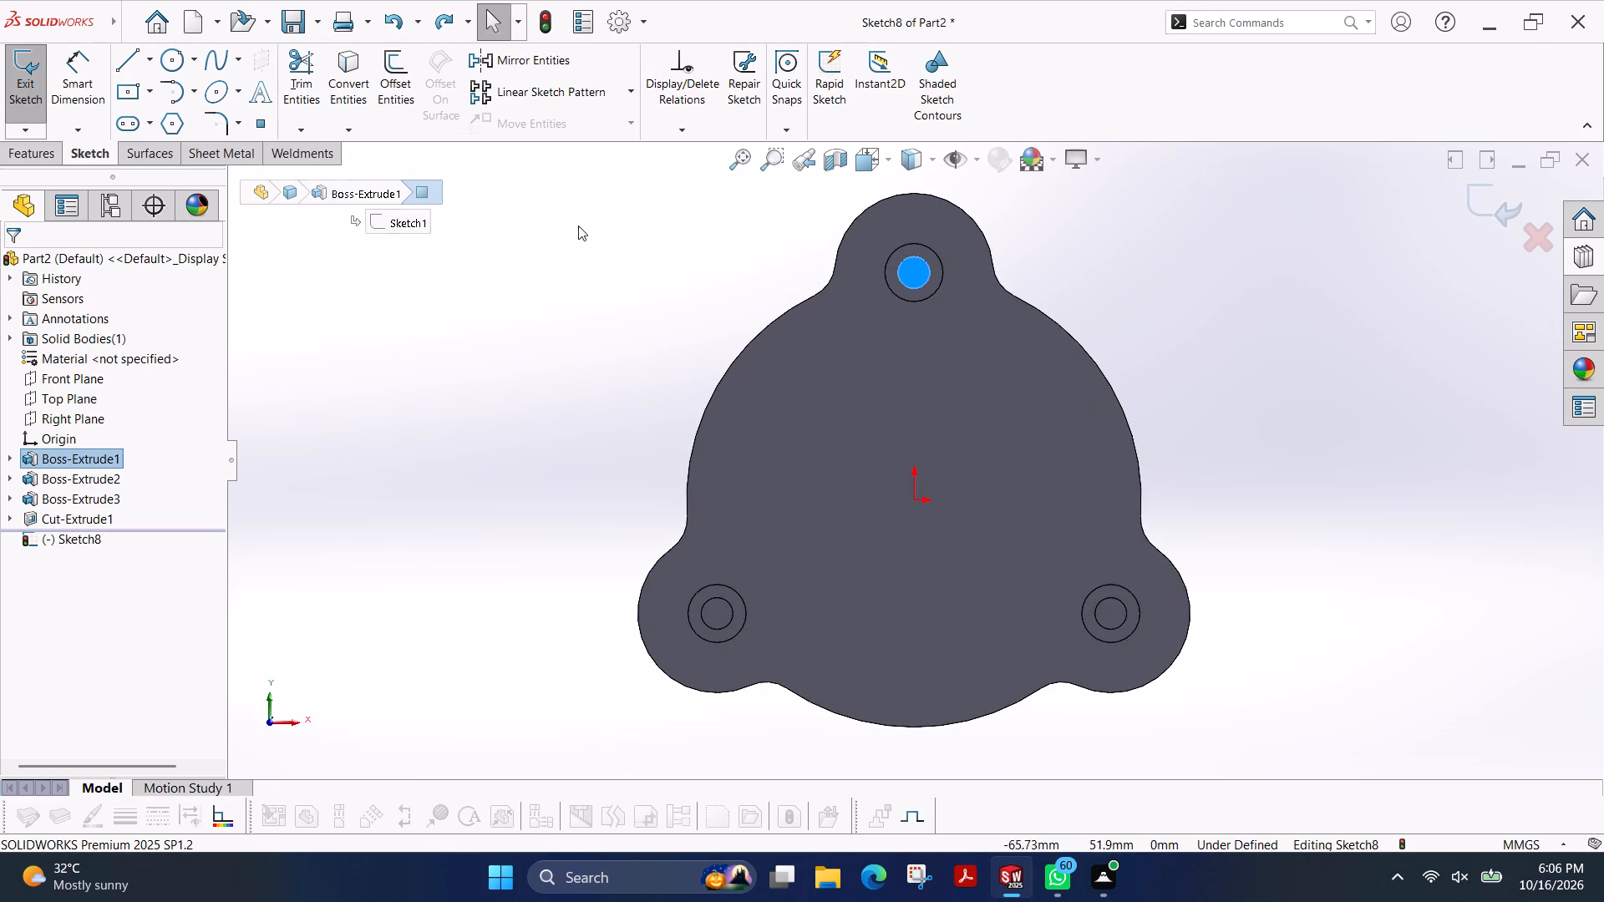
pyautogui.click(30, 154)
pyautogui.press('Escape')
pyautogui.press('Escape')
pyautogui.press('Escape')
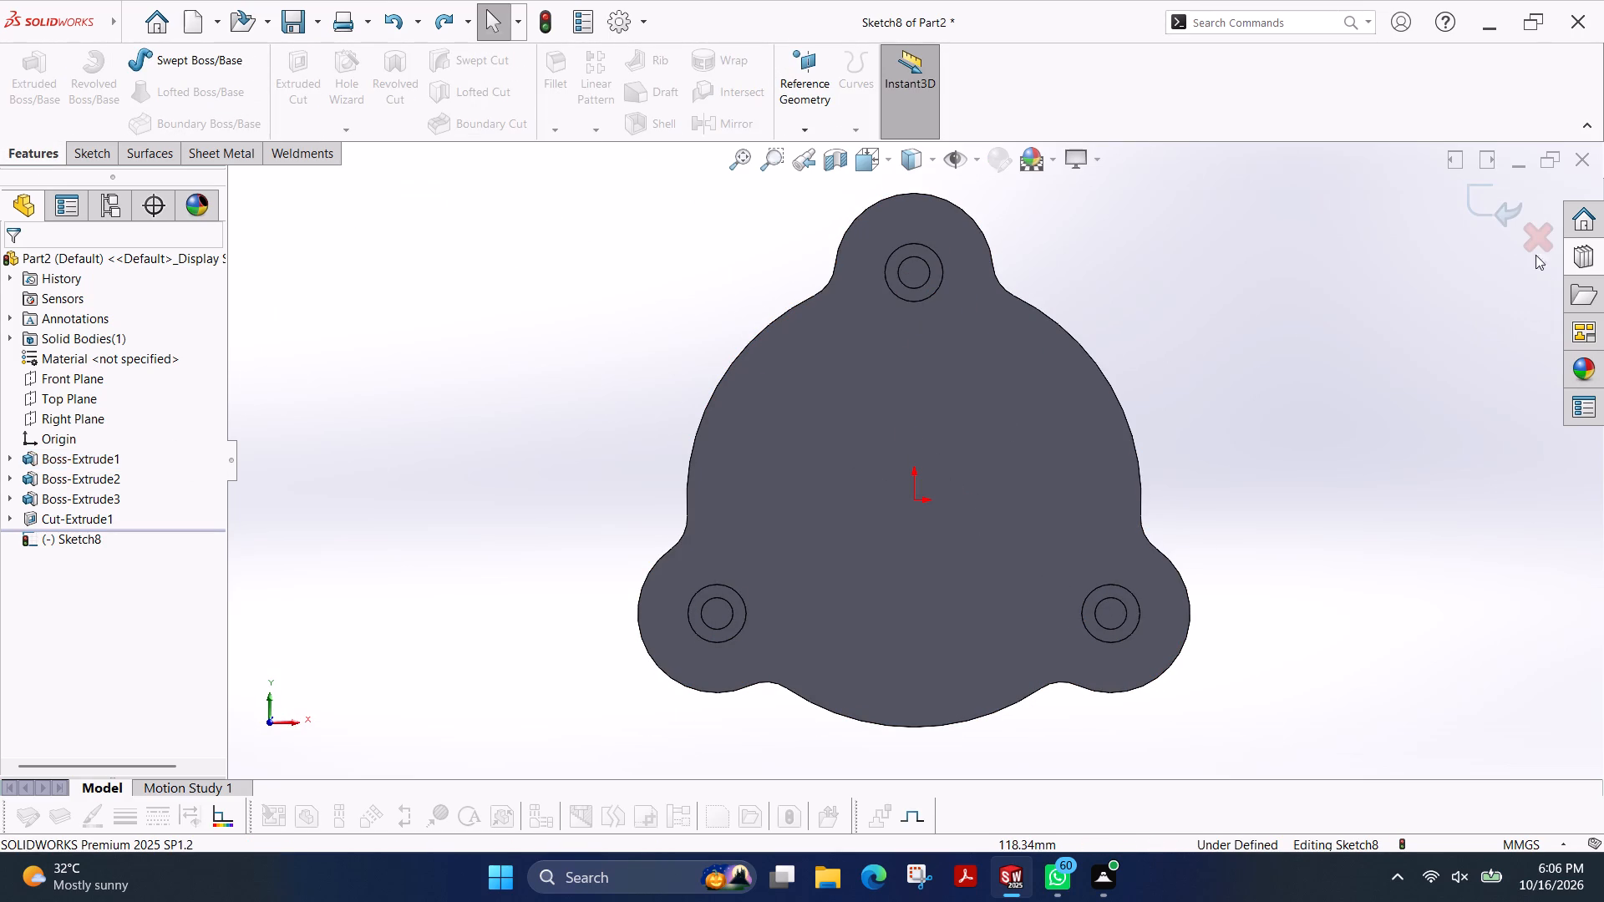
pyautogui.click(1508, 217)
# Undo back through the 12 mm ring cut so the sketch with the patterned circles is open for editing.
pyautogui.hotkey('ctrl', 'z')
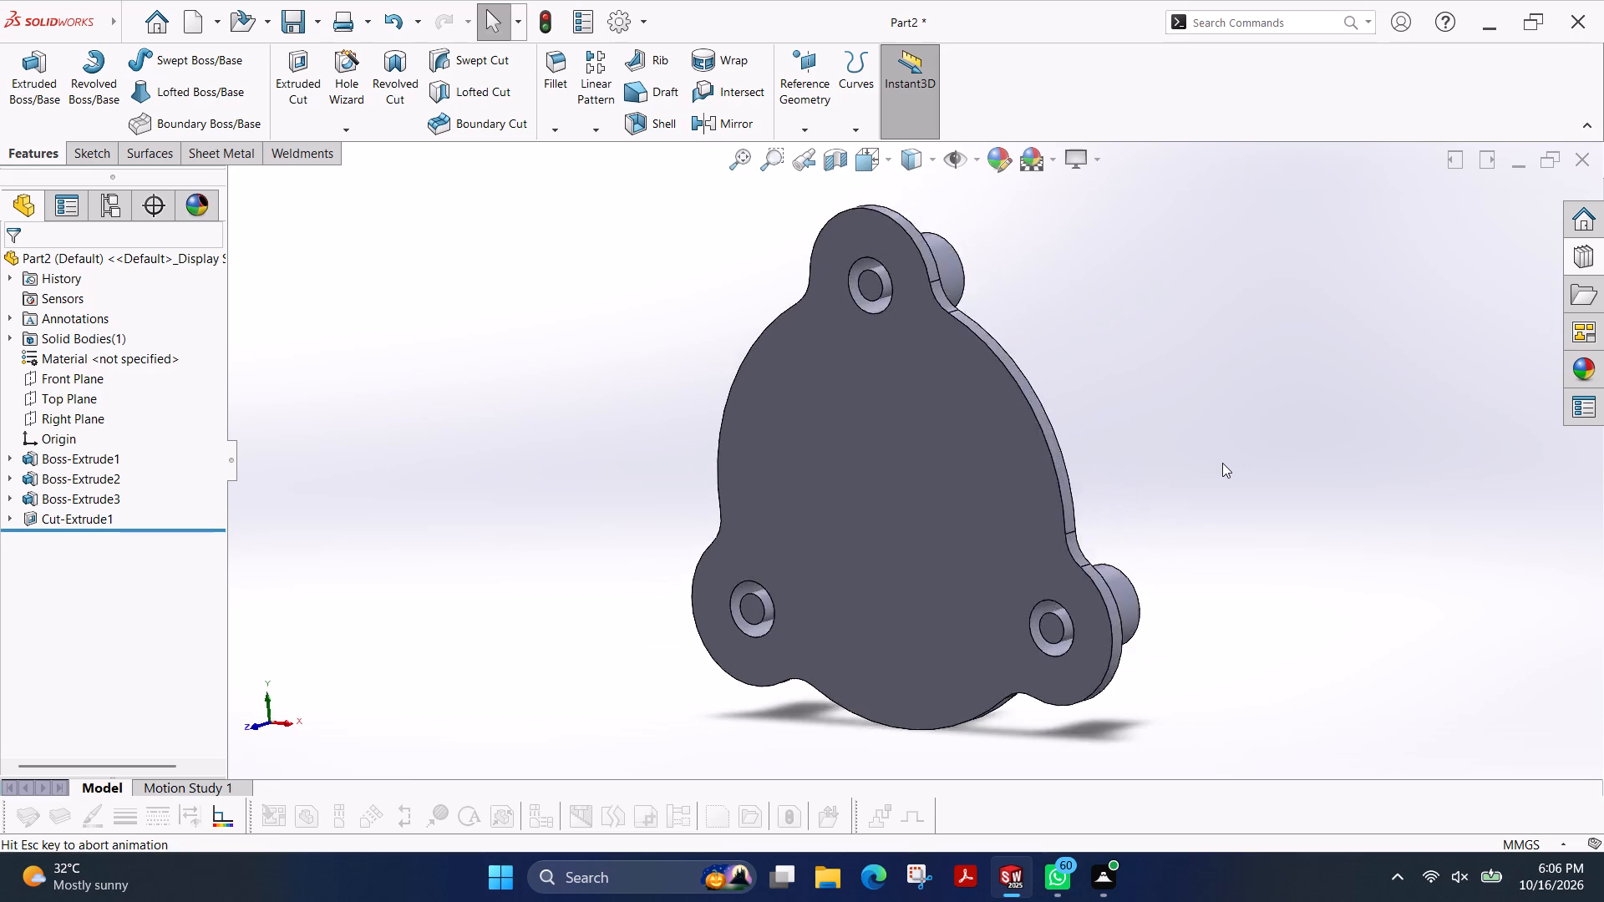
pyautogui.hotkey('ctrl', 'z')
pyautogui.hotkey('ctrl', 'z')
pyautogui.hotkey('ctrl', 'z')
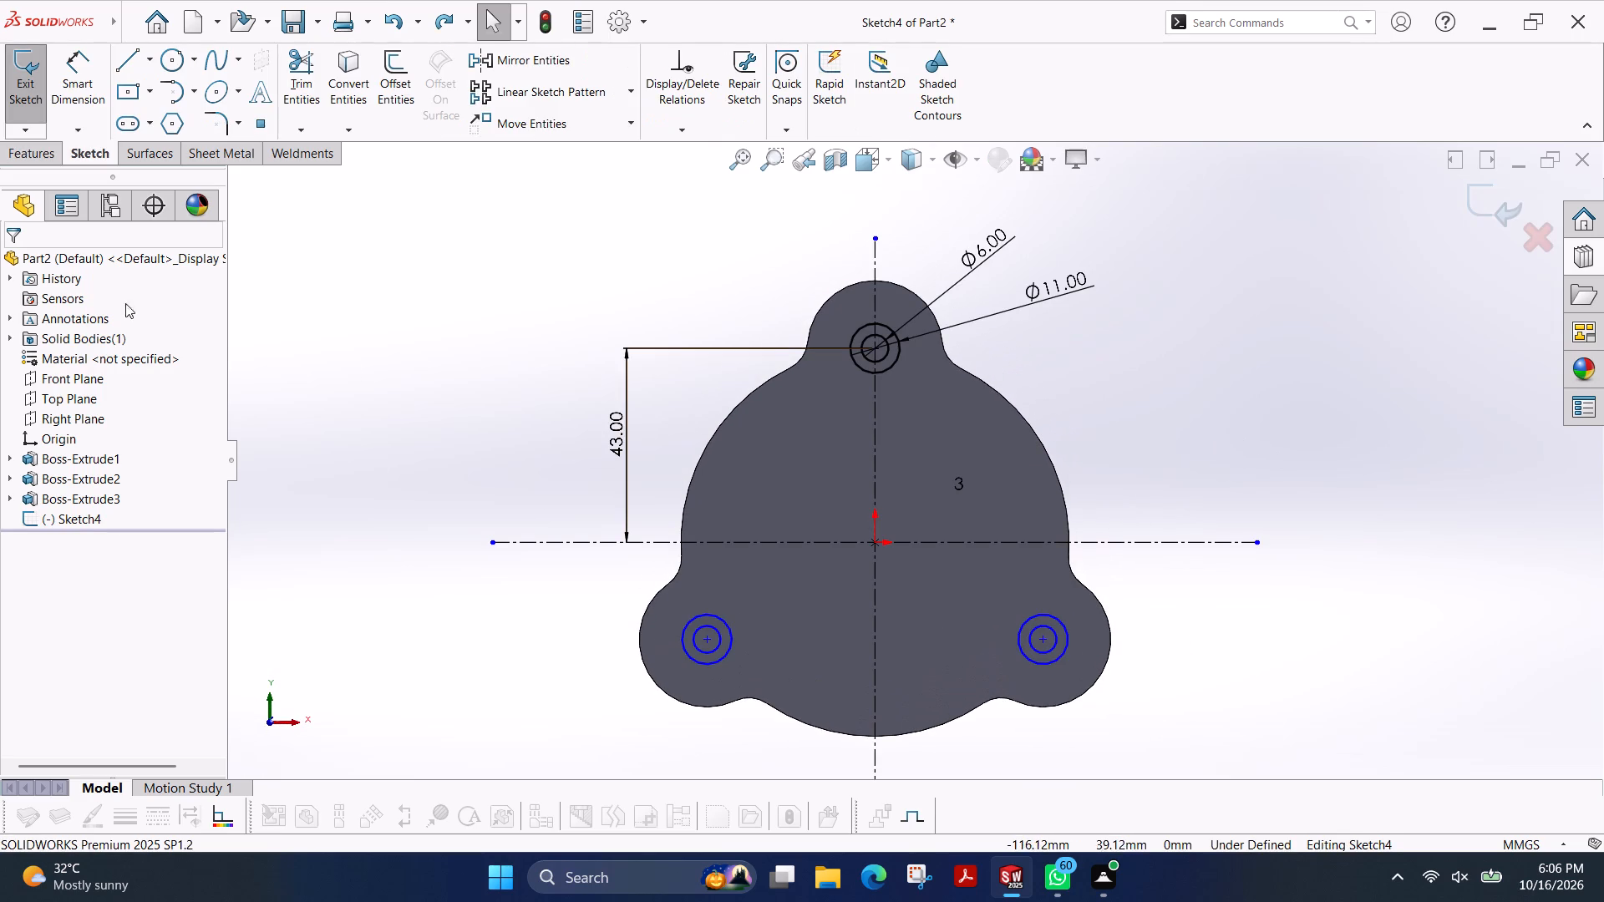
# Extrude-cut the rings between the 11 mm and 6 mm circles with a blind depth of 12 mm.
pyautogui.click(43, 156)
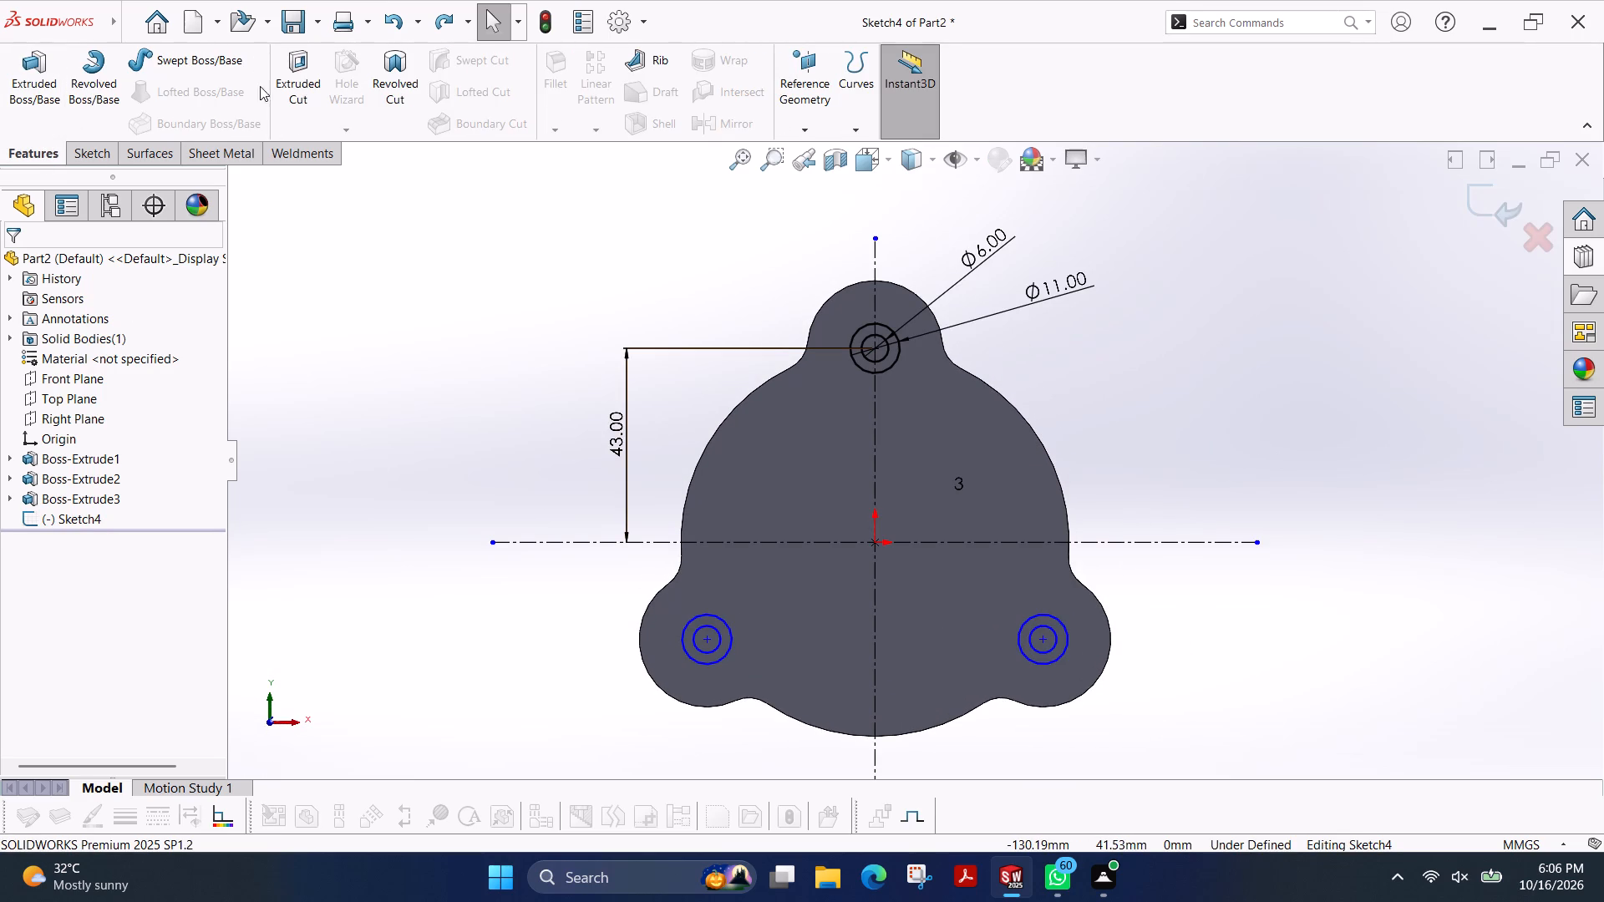
pyautogui.click(307, 84)
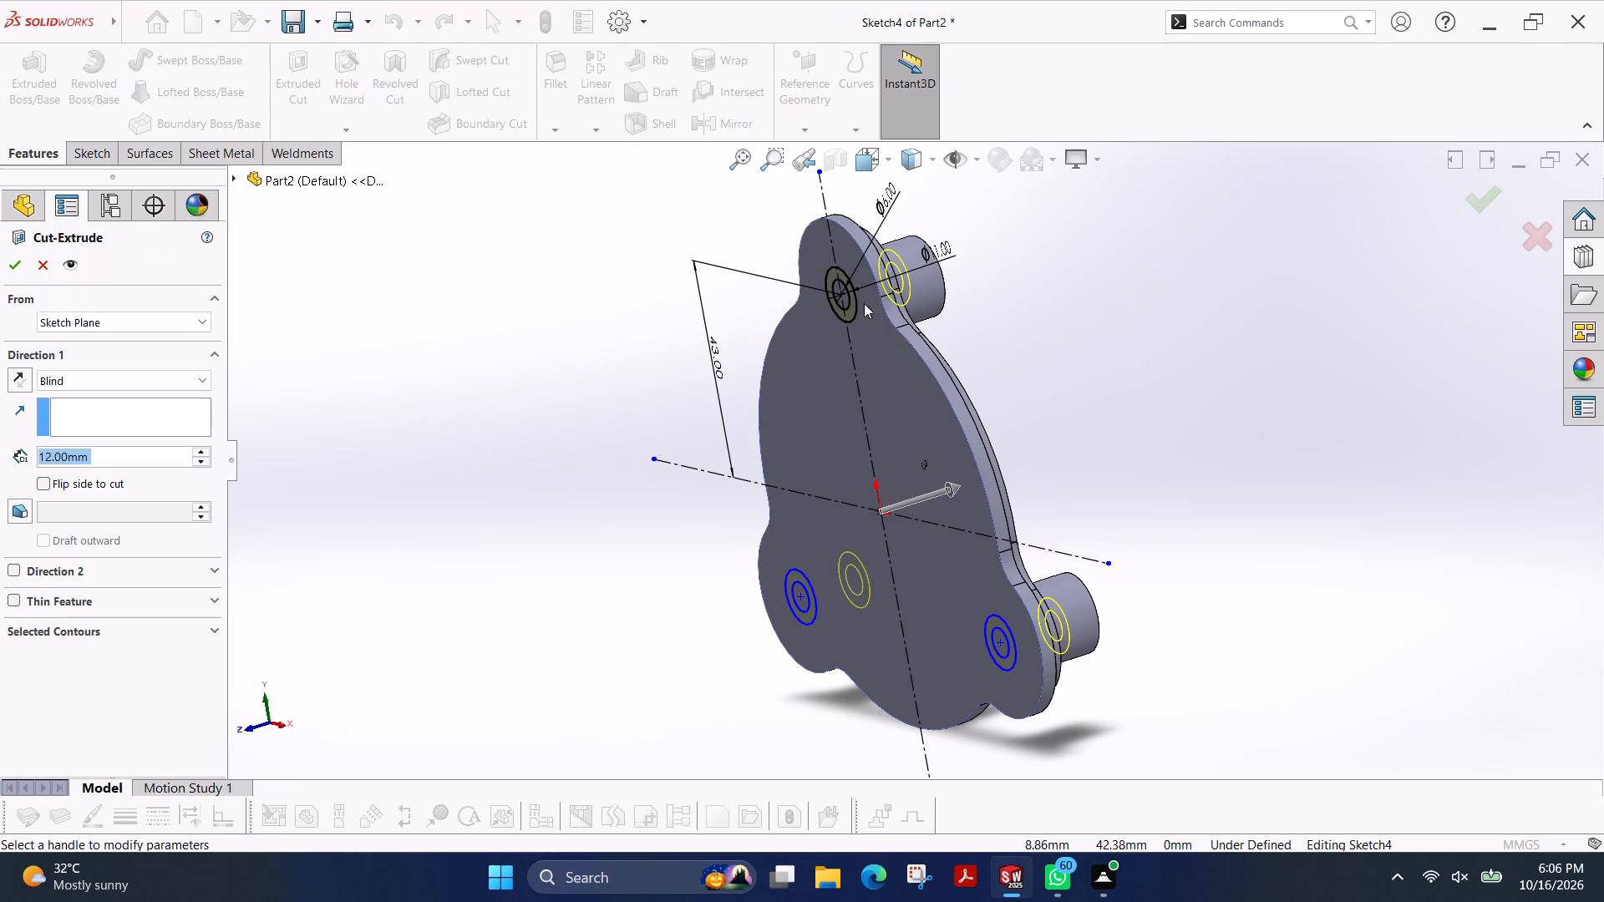
pyautogui.scroll(-2, 850, 309)
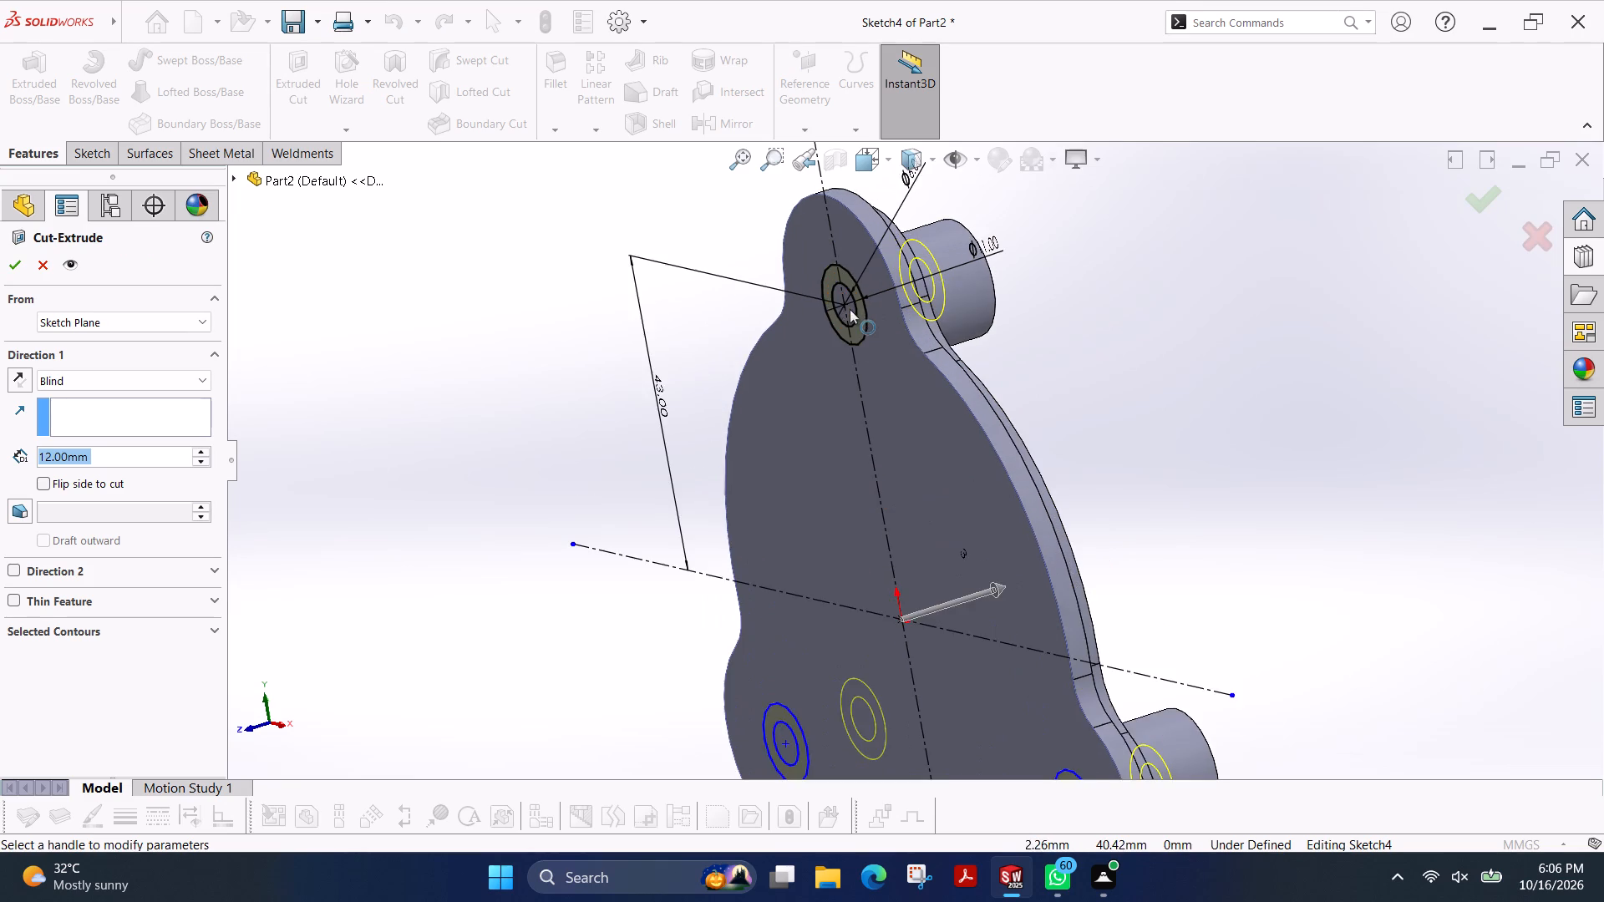
pyautogui.scroll(-3, 861, 302)
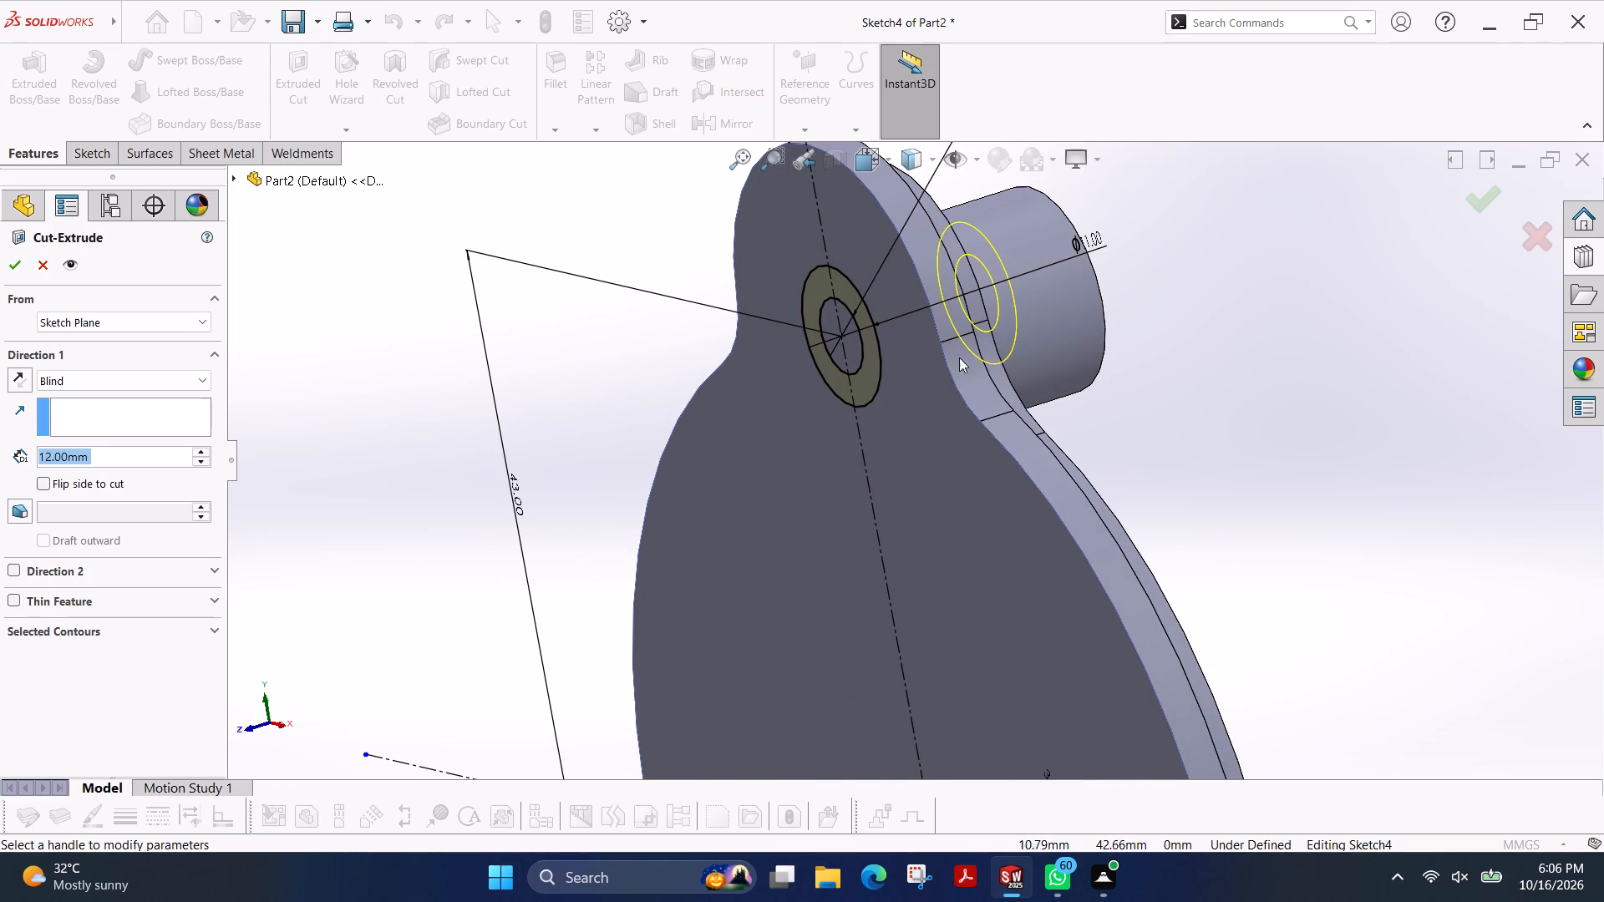
pyautogui.click(23, 268)
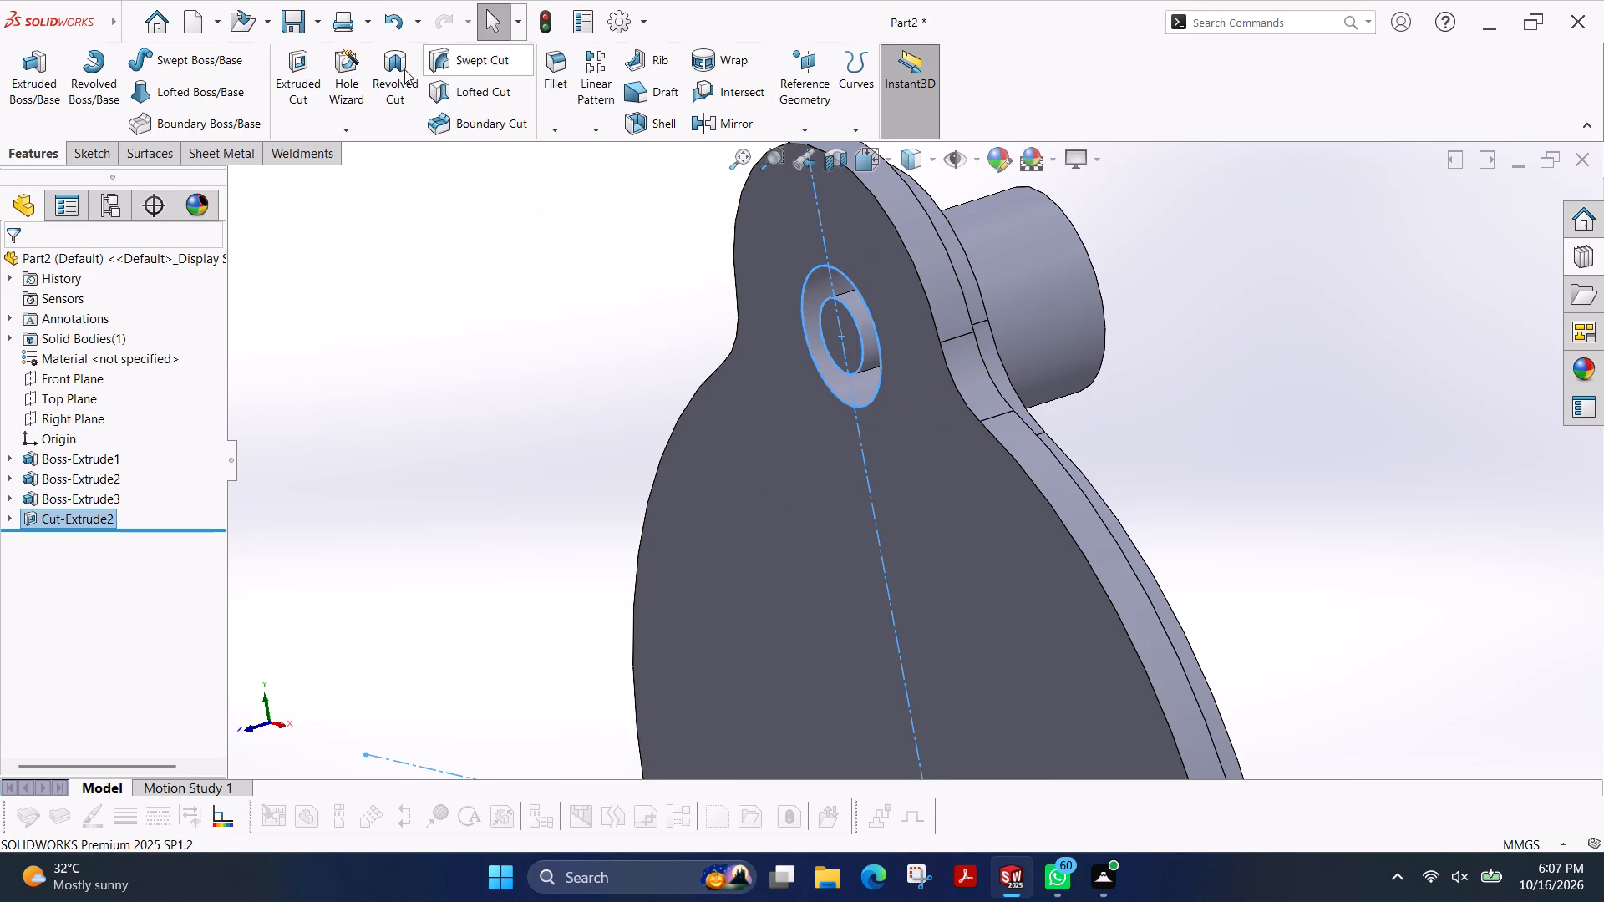
# Reuse the ring cut's sketch to extrude-cut only the three inner 6 mm circle regions with a blind depth of 62 mm.
pyautogui.click(293, 87)
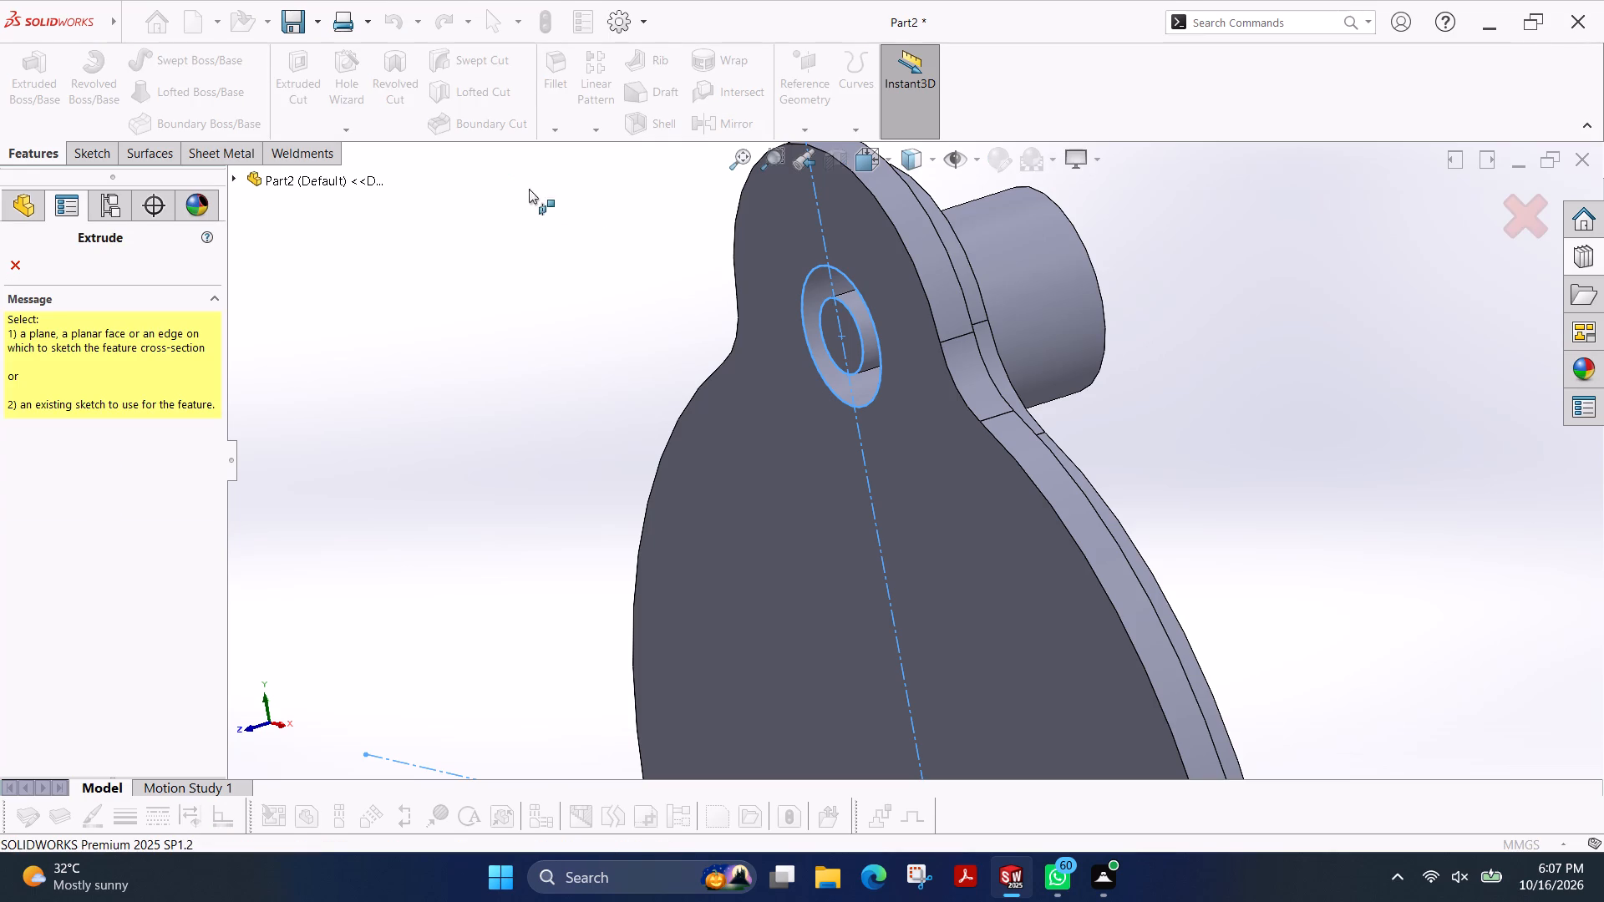
pyautogui.click(236, 179)
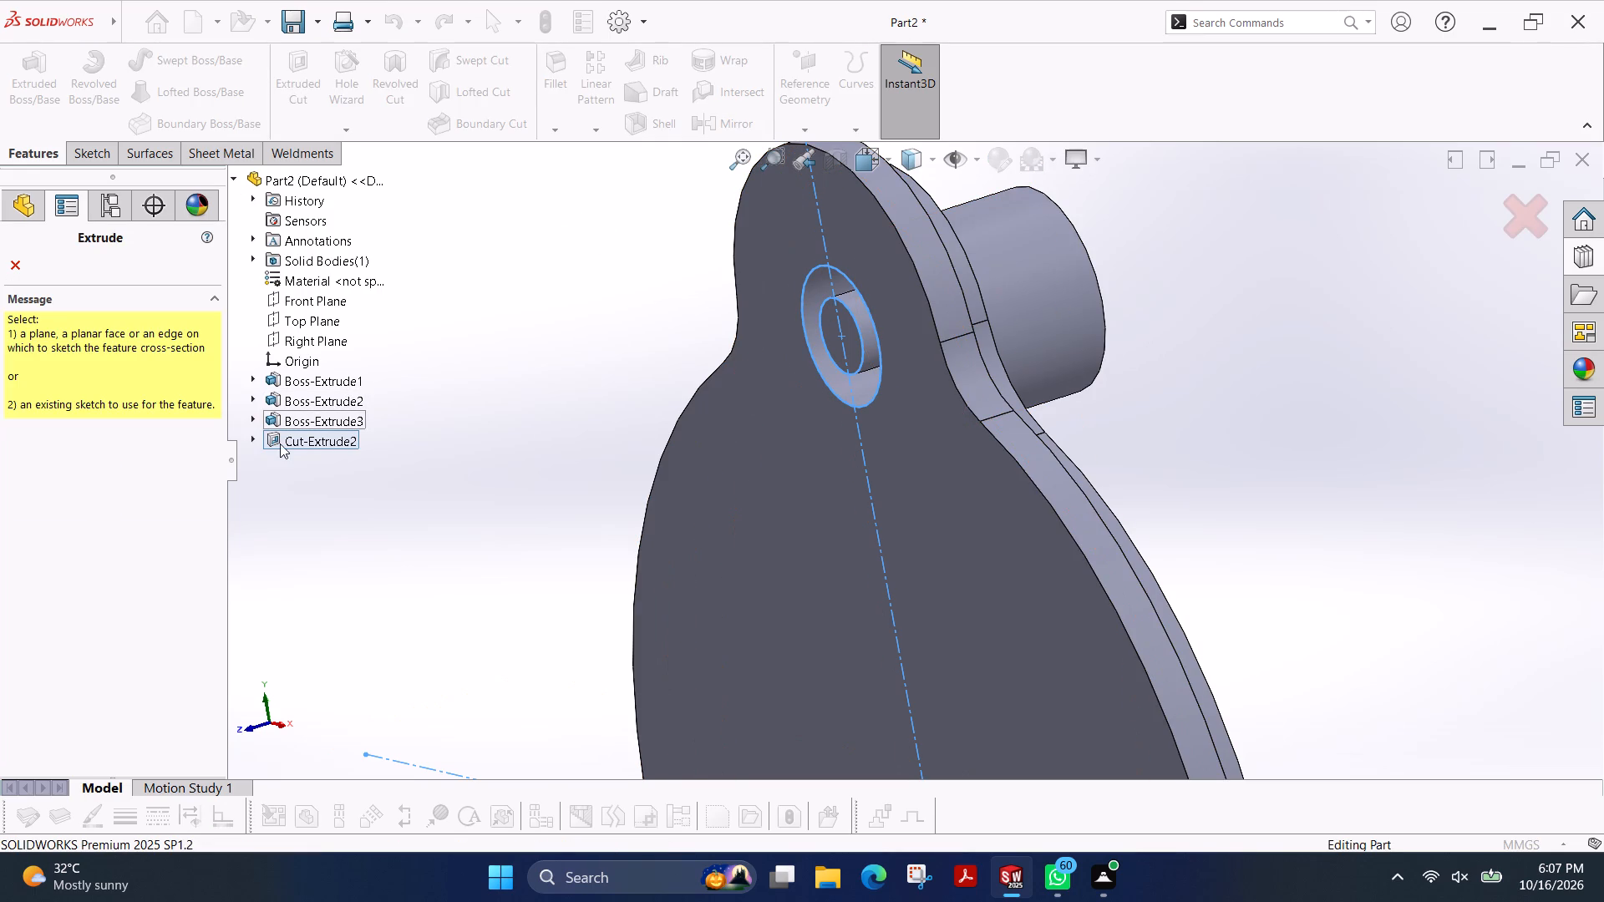
pyautogui.click(254, 433)
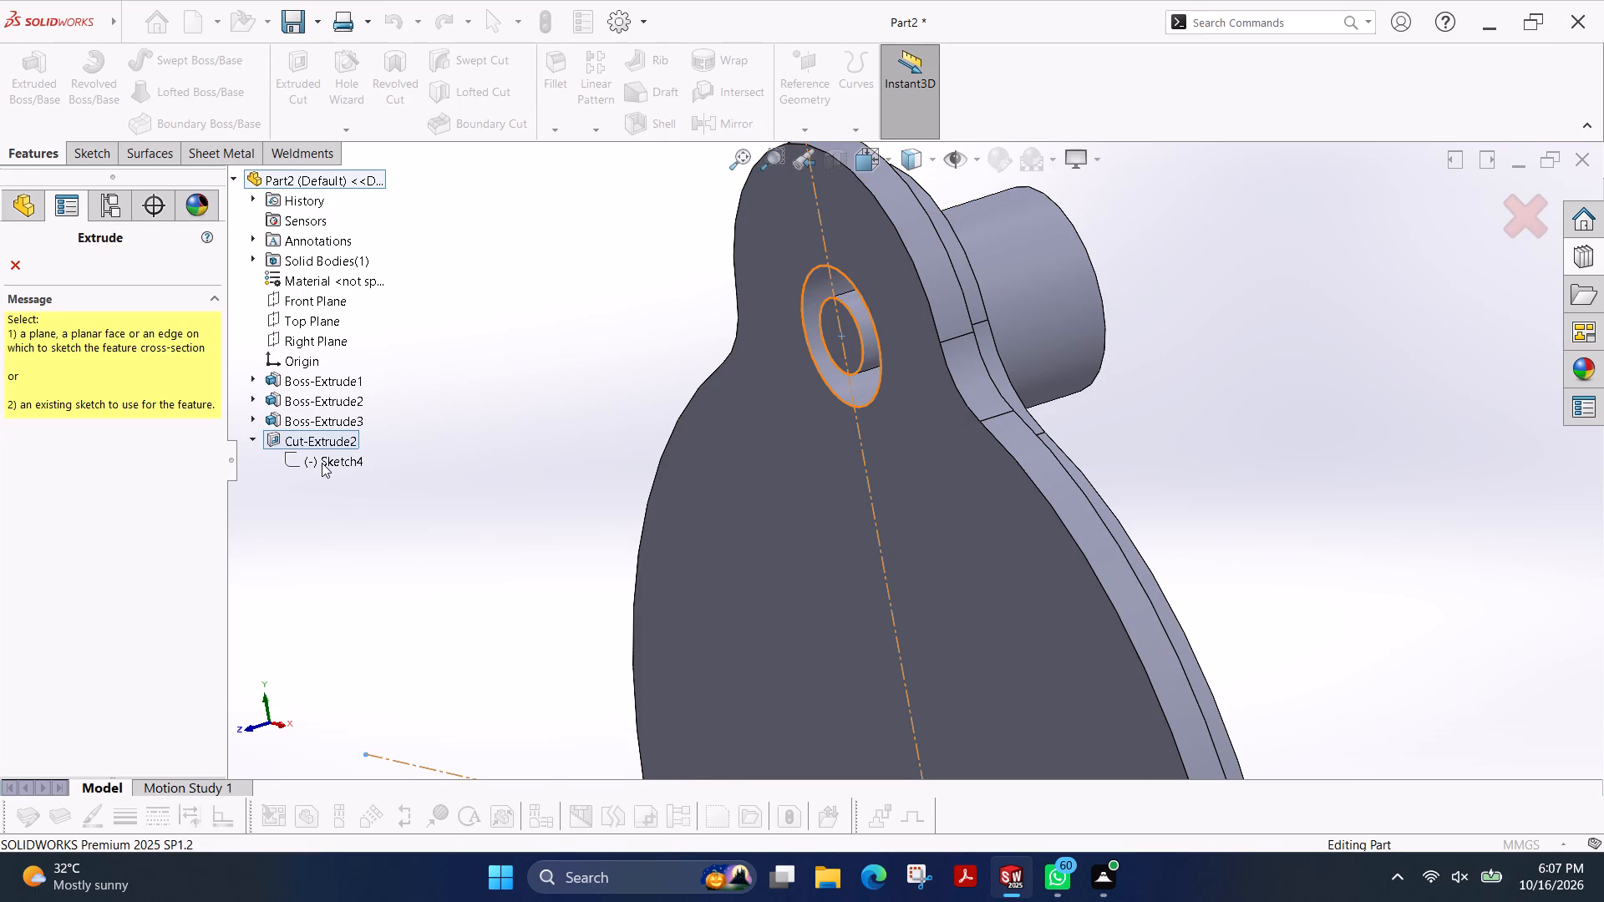
pyautogui.click(322, 463)
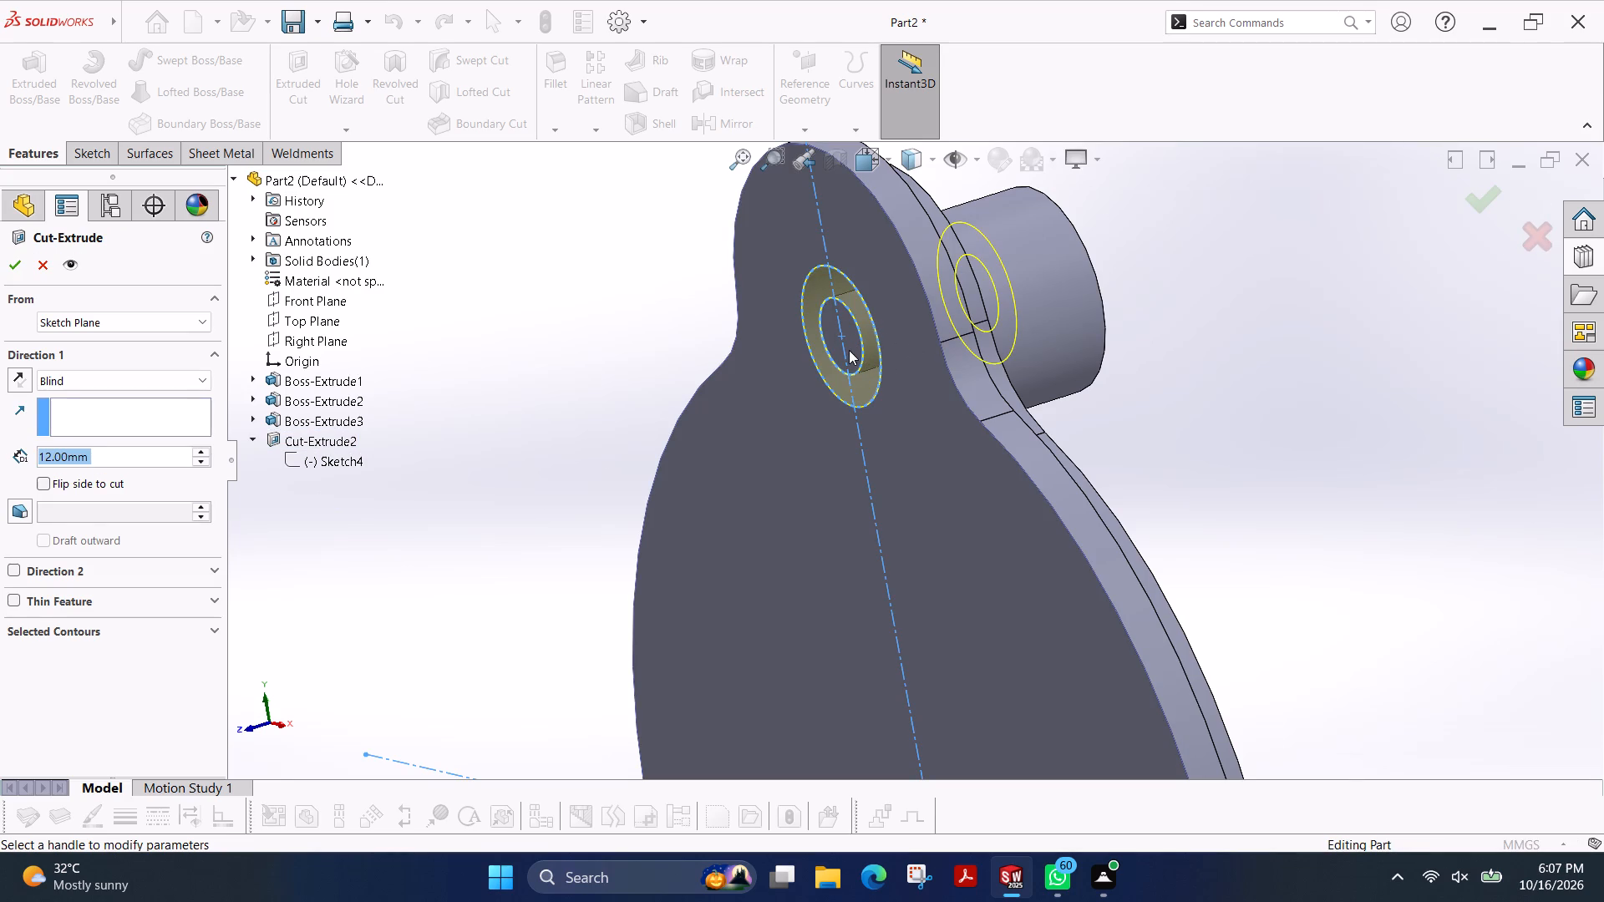
pyautogui.click(849, 350)
pyautogui.click(854, 348)
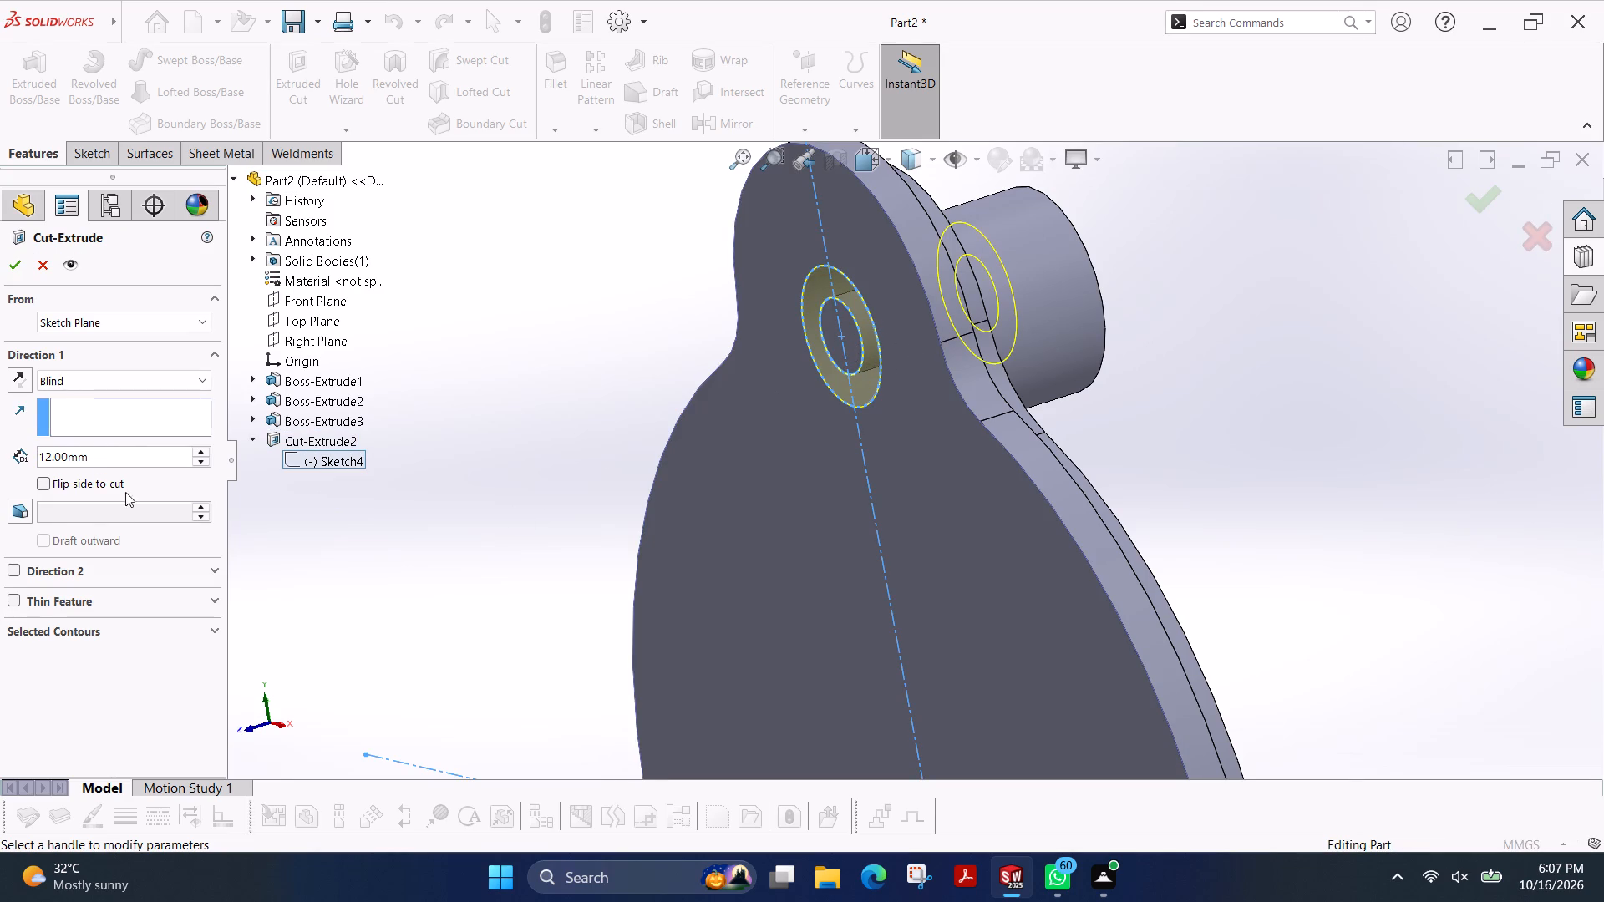
pyautogui.click(157, 325)
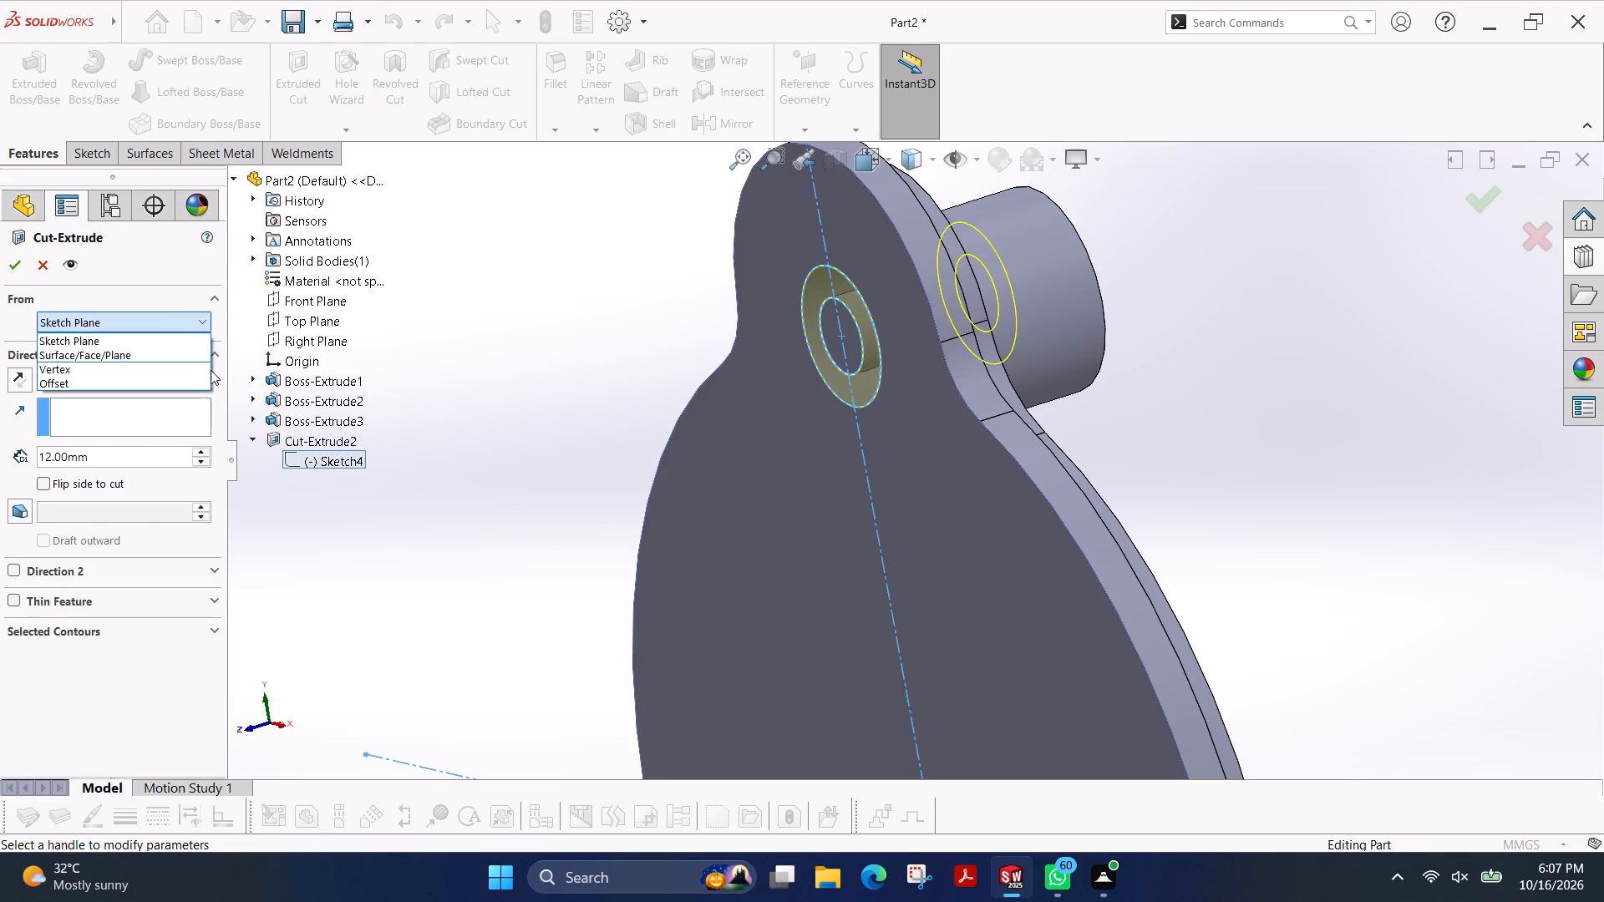
pyautogui.click(283, 480)
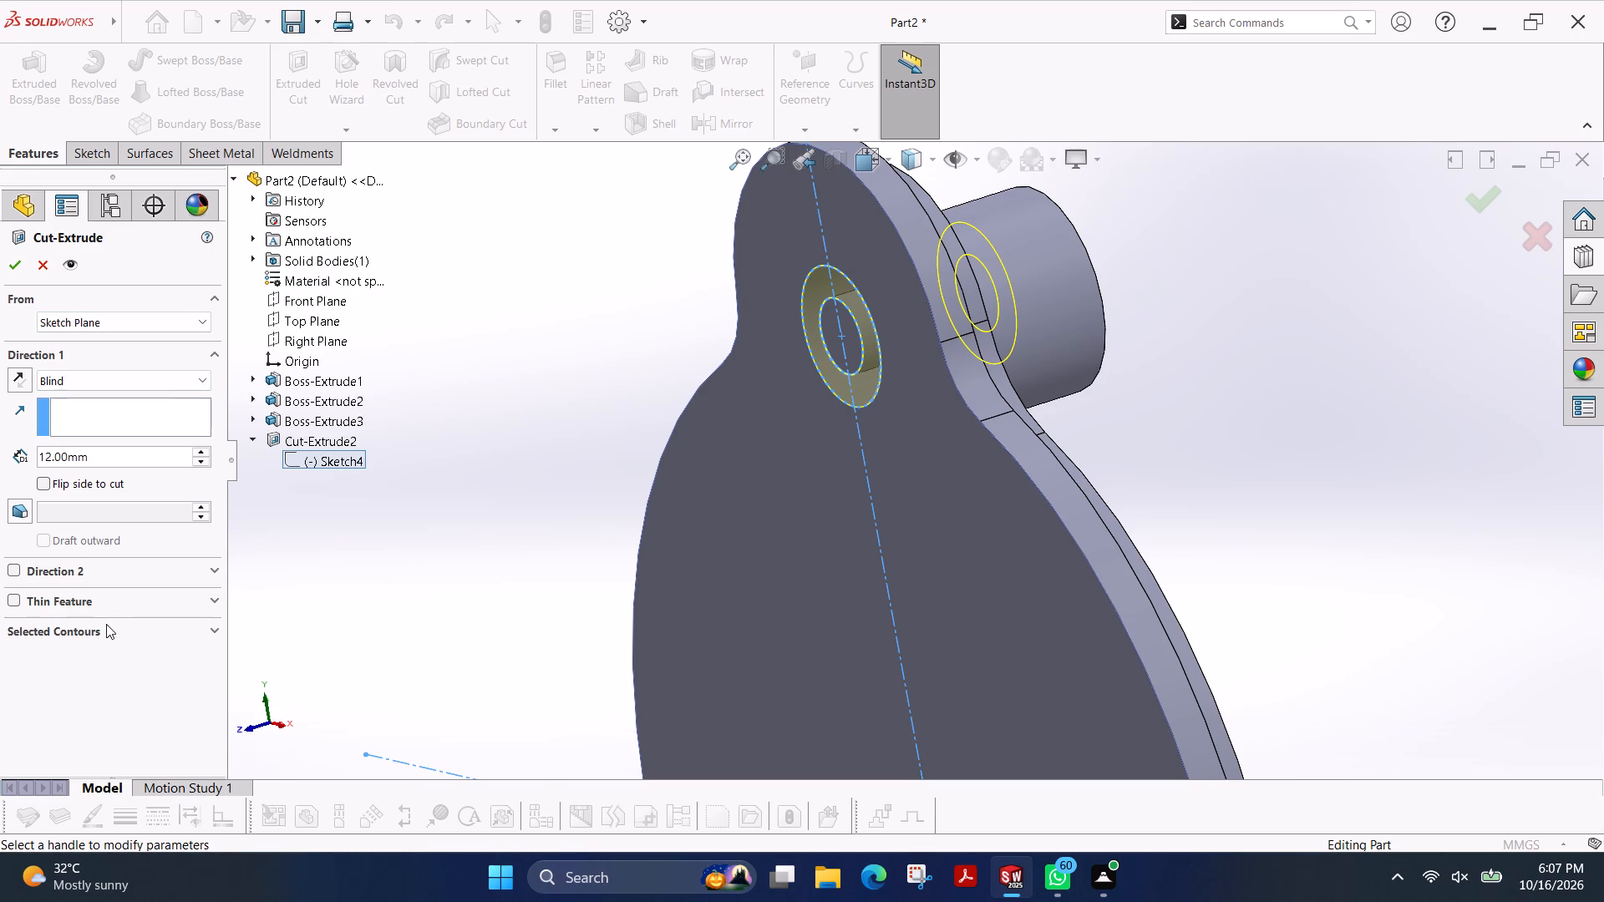
pyautogui.click(101, 626)
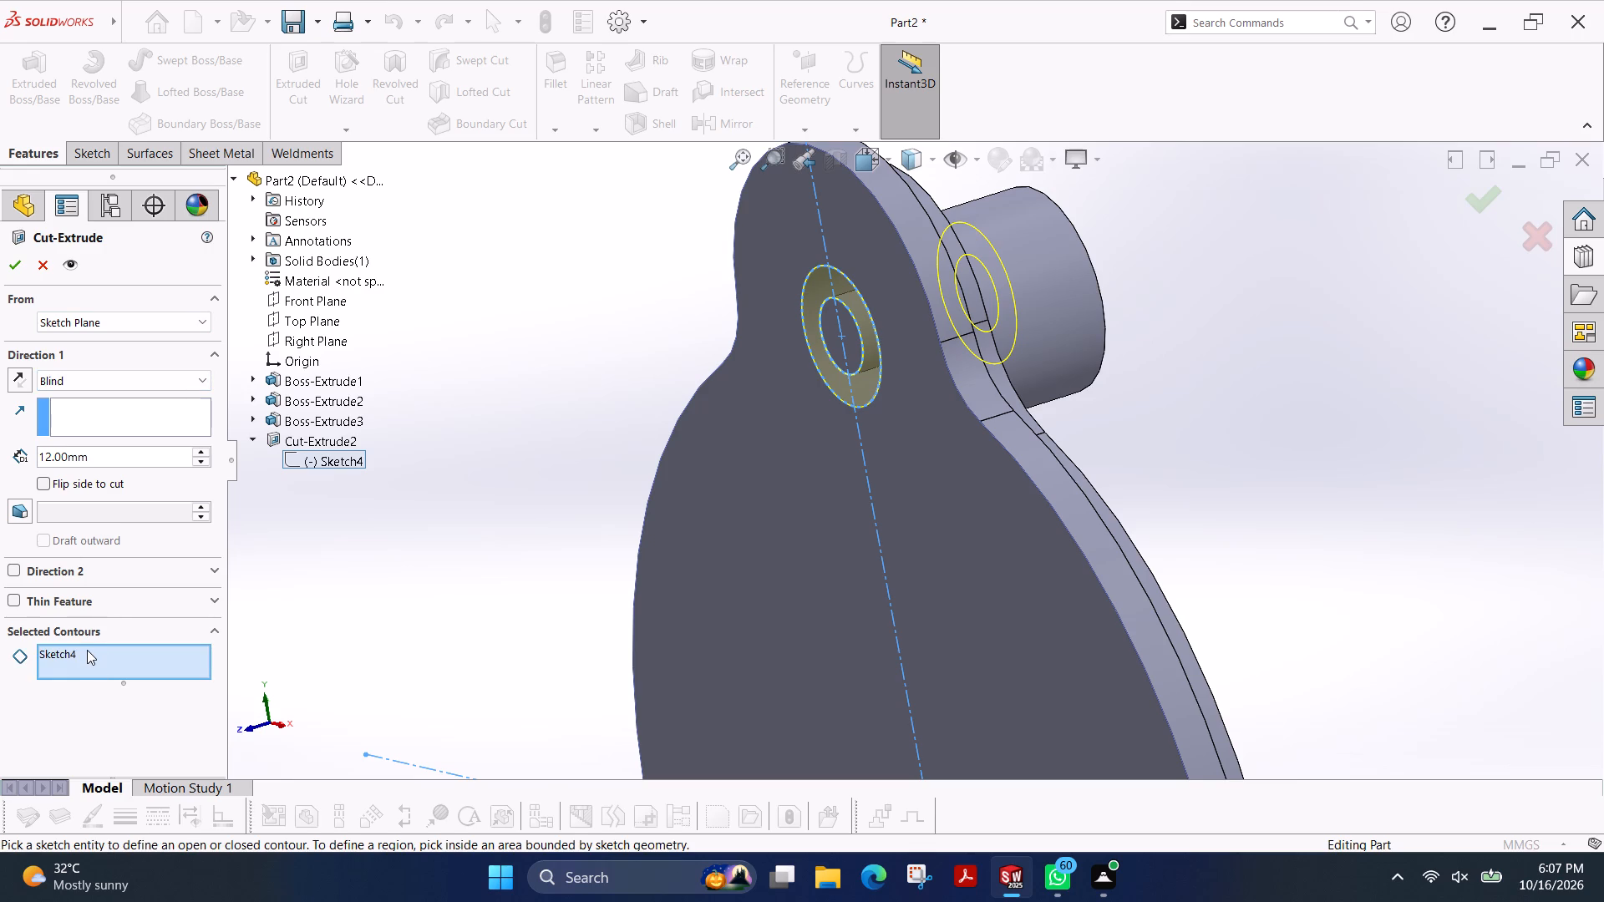
pyautogui.rightClick(87, 650)
pyautogui.click(181, 682)
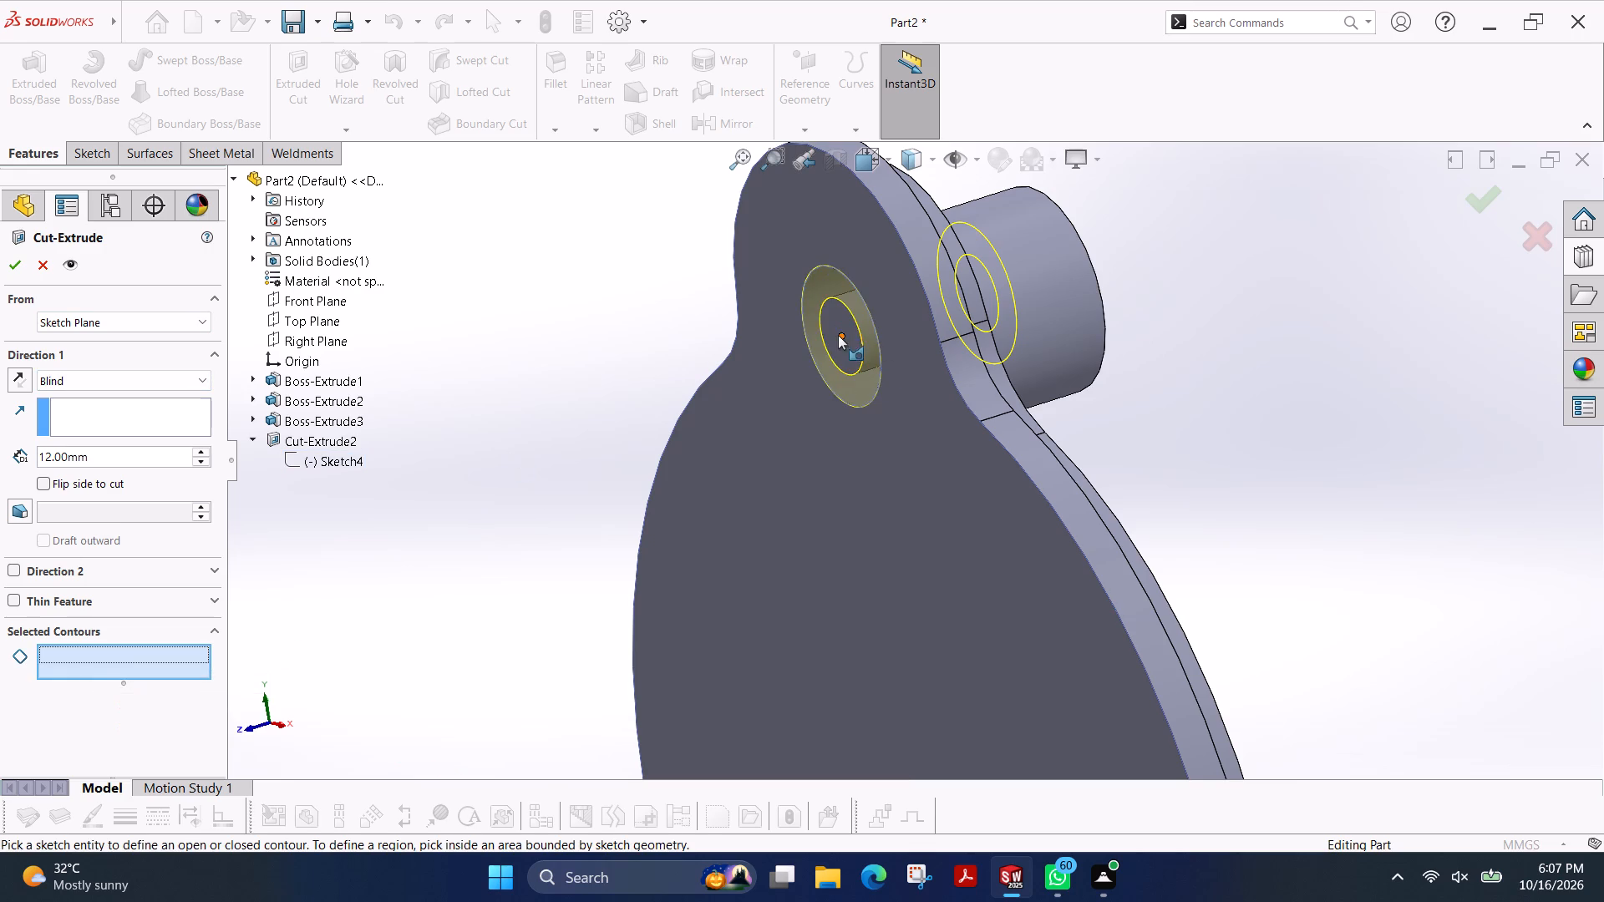
pyautogui.click(836, 335)
pyautogui.scroll(3, 780, 594)
pyautogui.scroll(-2, 780, 594)
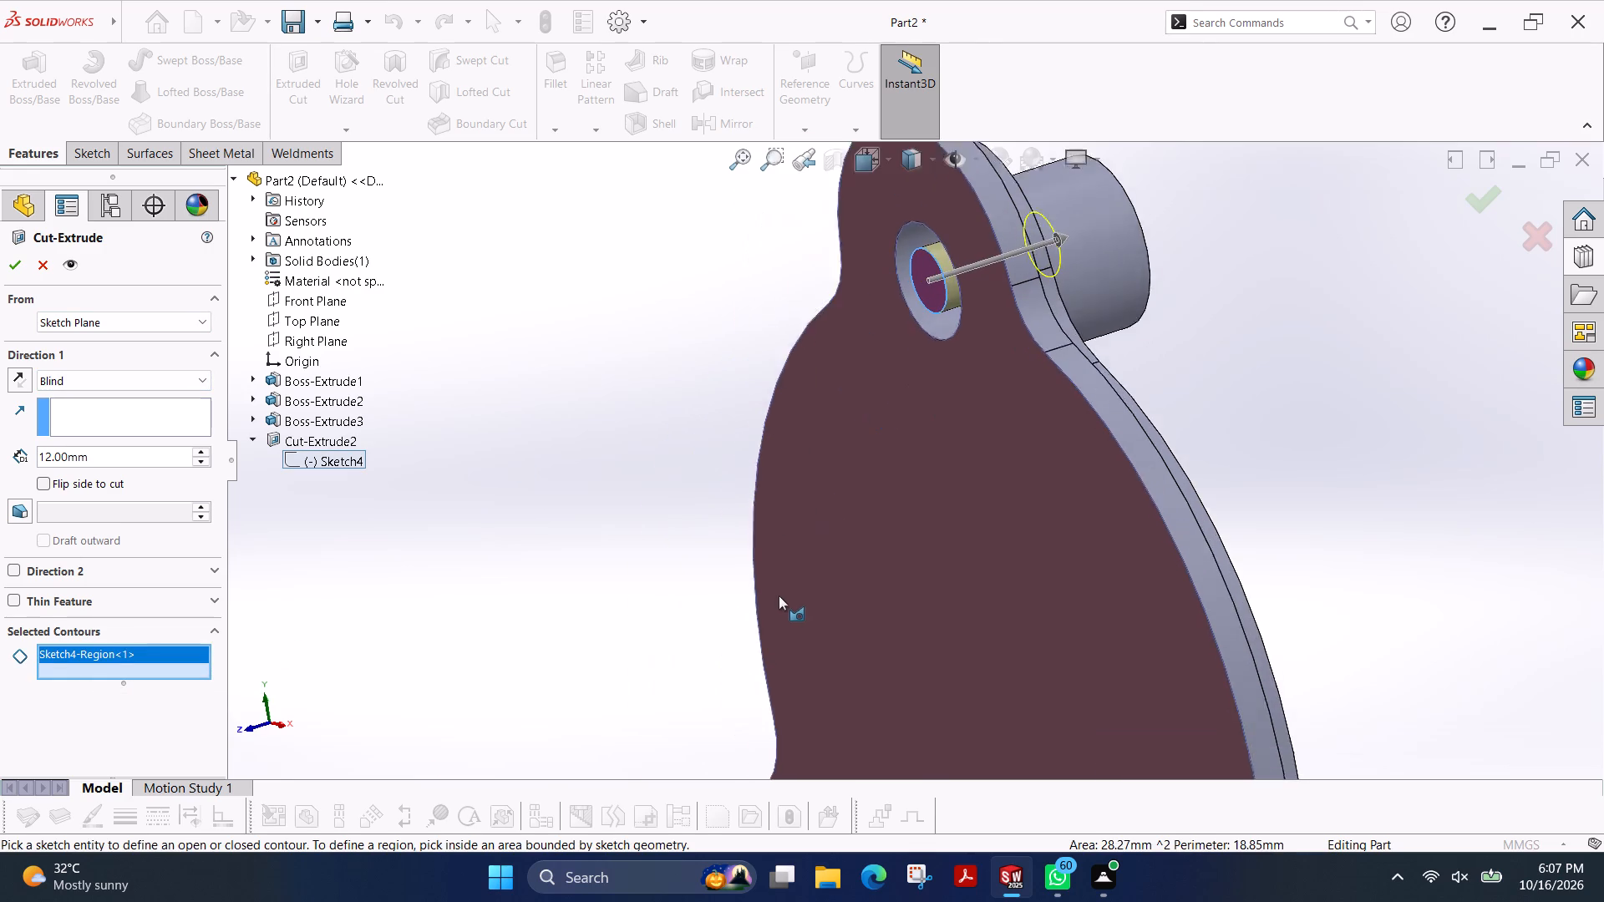
pyautogui.scroll(-2, 779, 595)
pyautogui.scroll(4, 779, 595)
pyautogui.scroll(1, 895, 740)
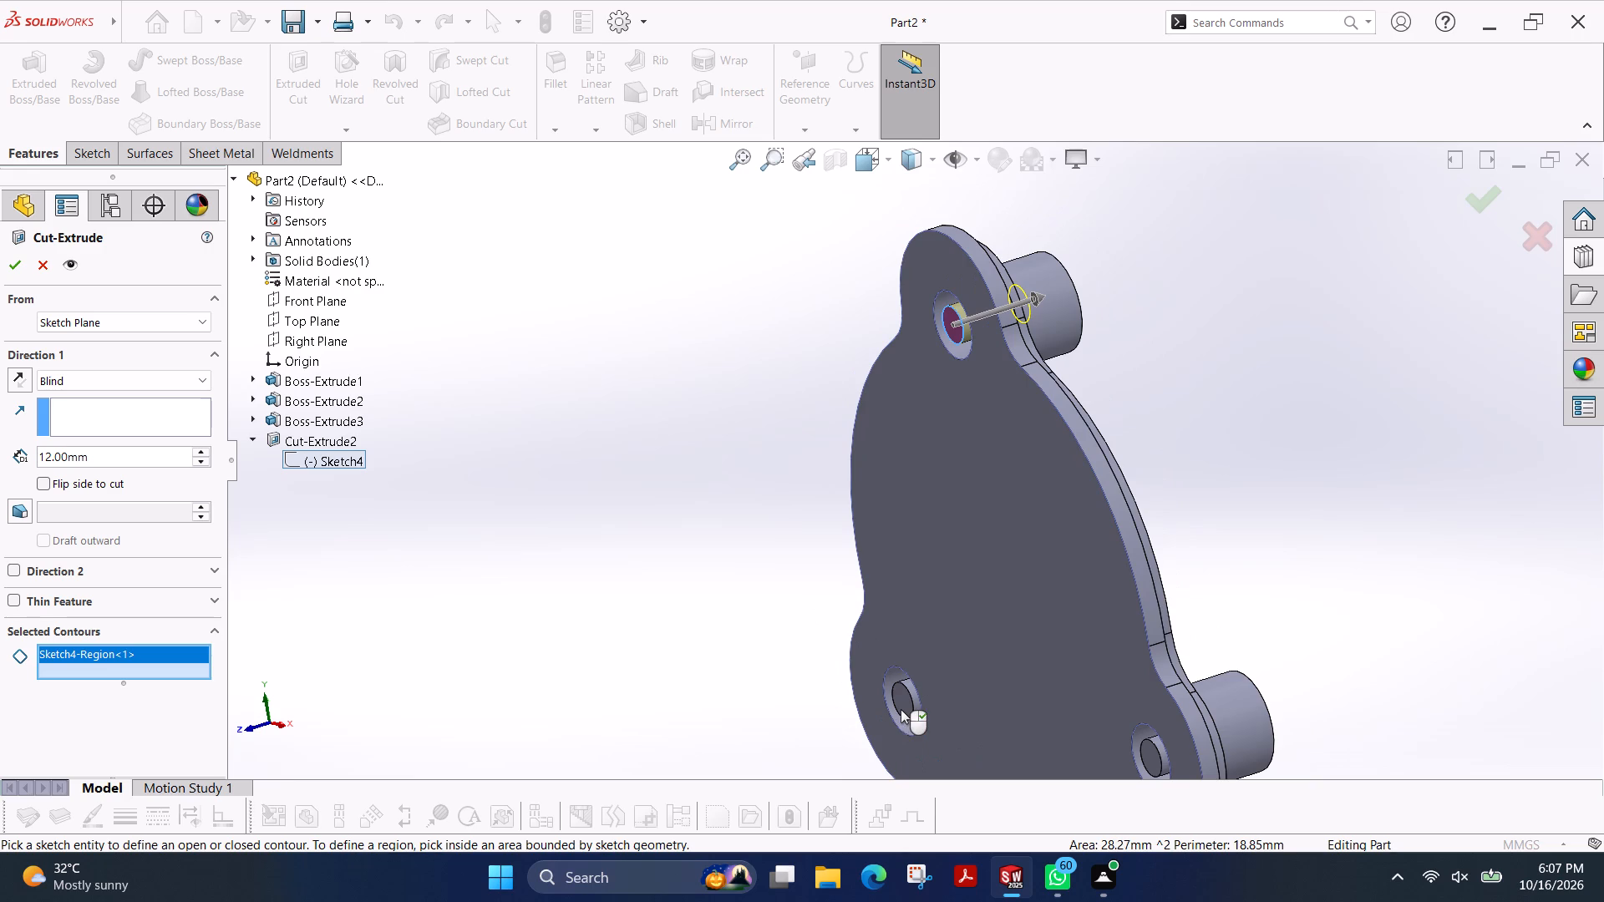
pyautogui.click(901, 707)
pyautogui.scroll(1, 1129, 716)
pyautogui.scroll(-2, 1129, 714)
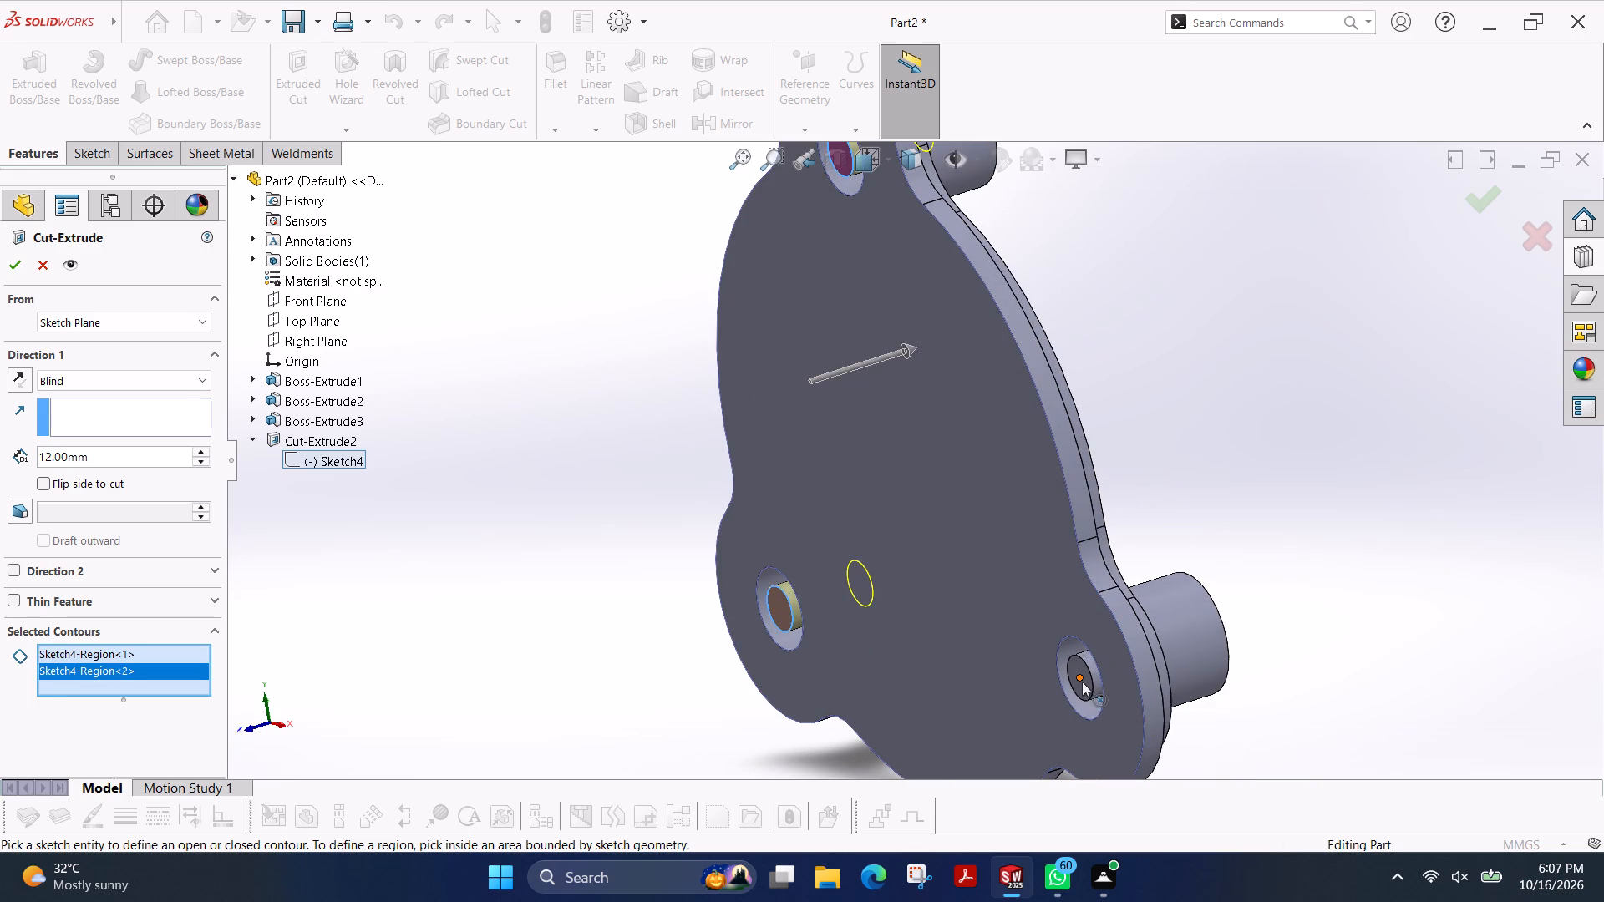
pyautogui.click(1077, 677)
pyautogui.scroll(2, 1025, 561)
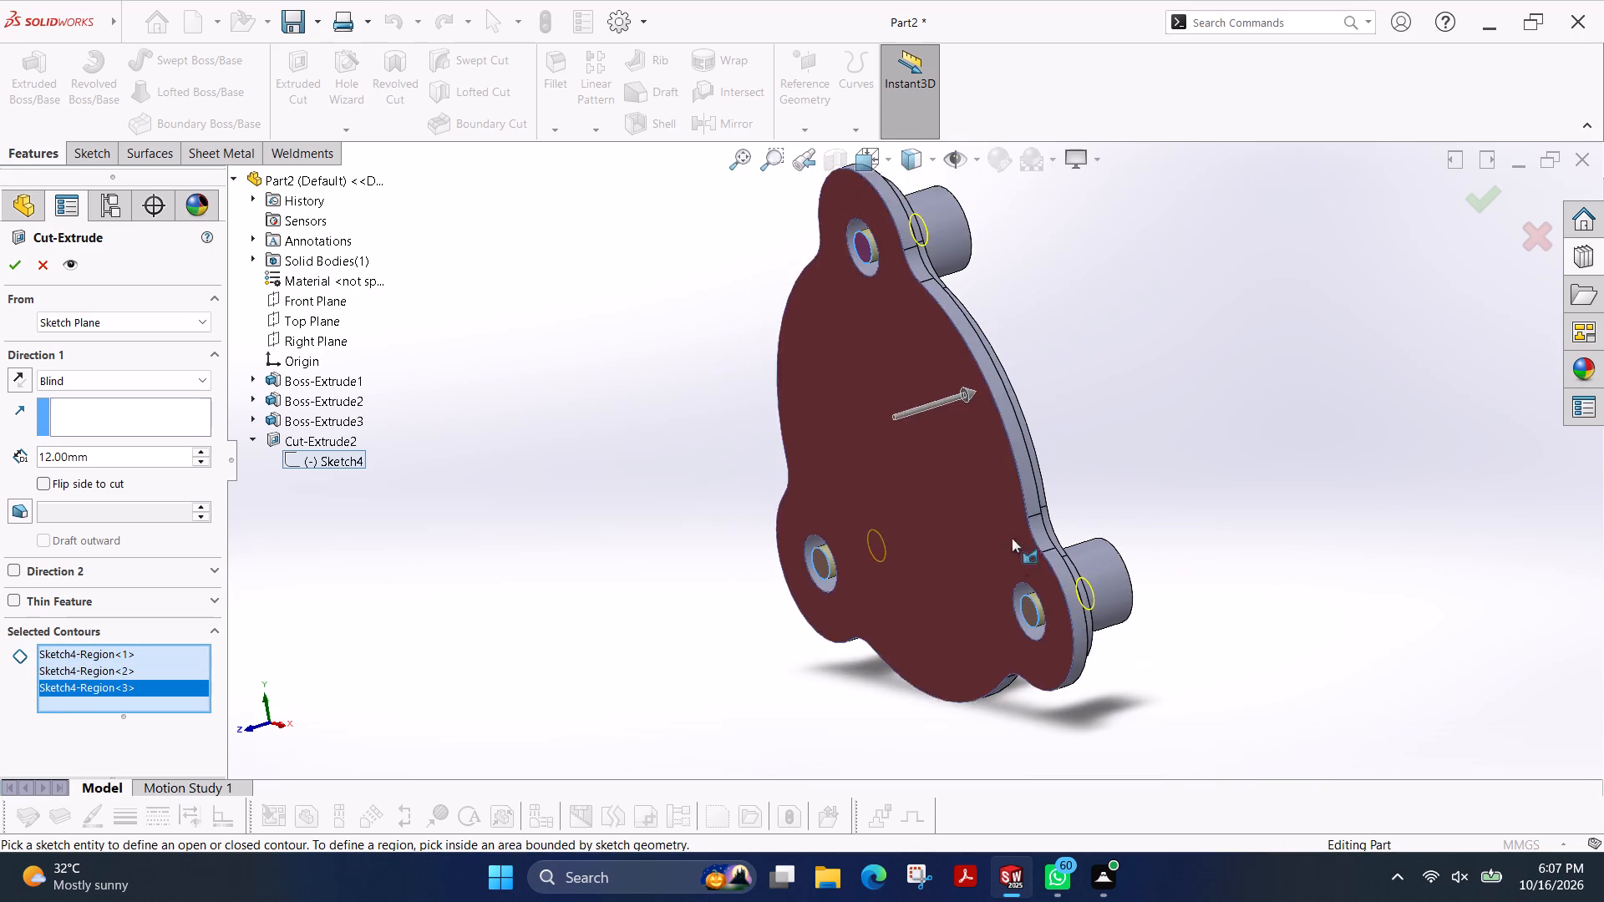
pyautogui.scroll(-3, 918, 400)
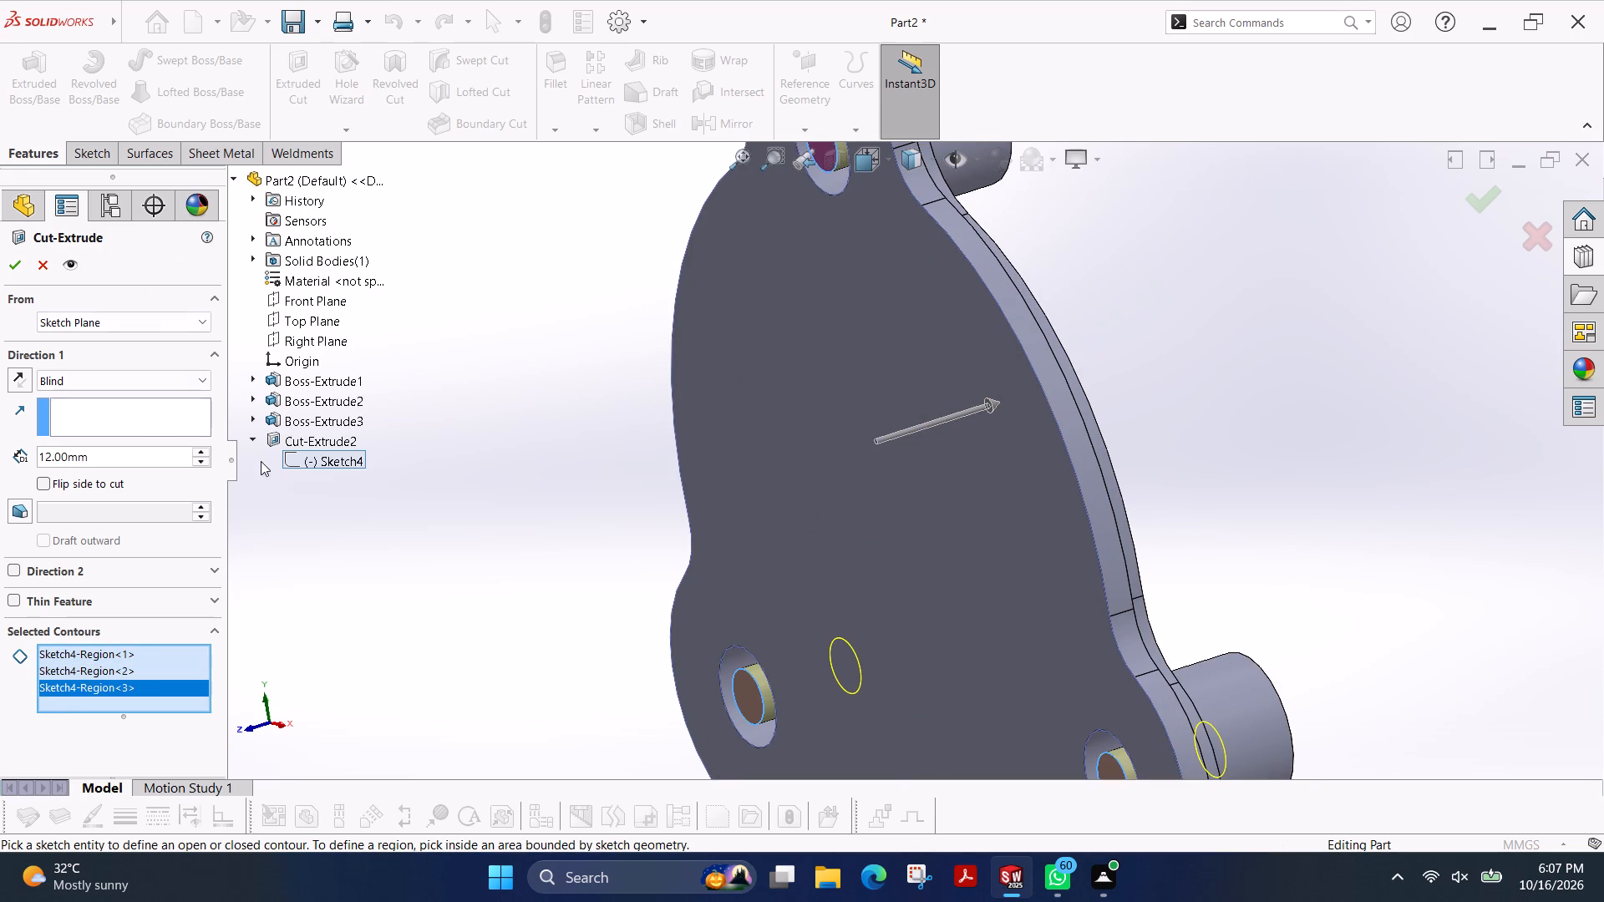
pyautogui.click(206, 449)
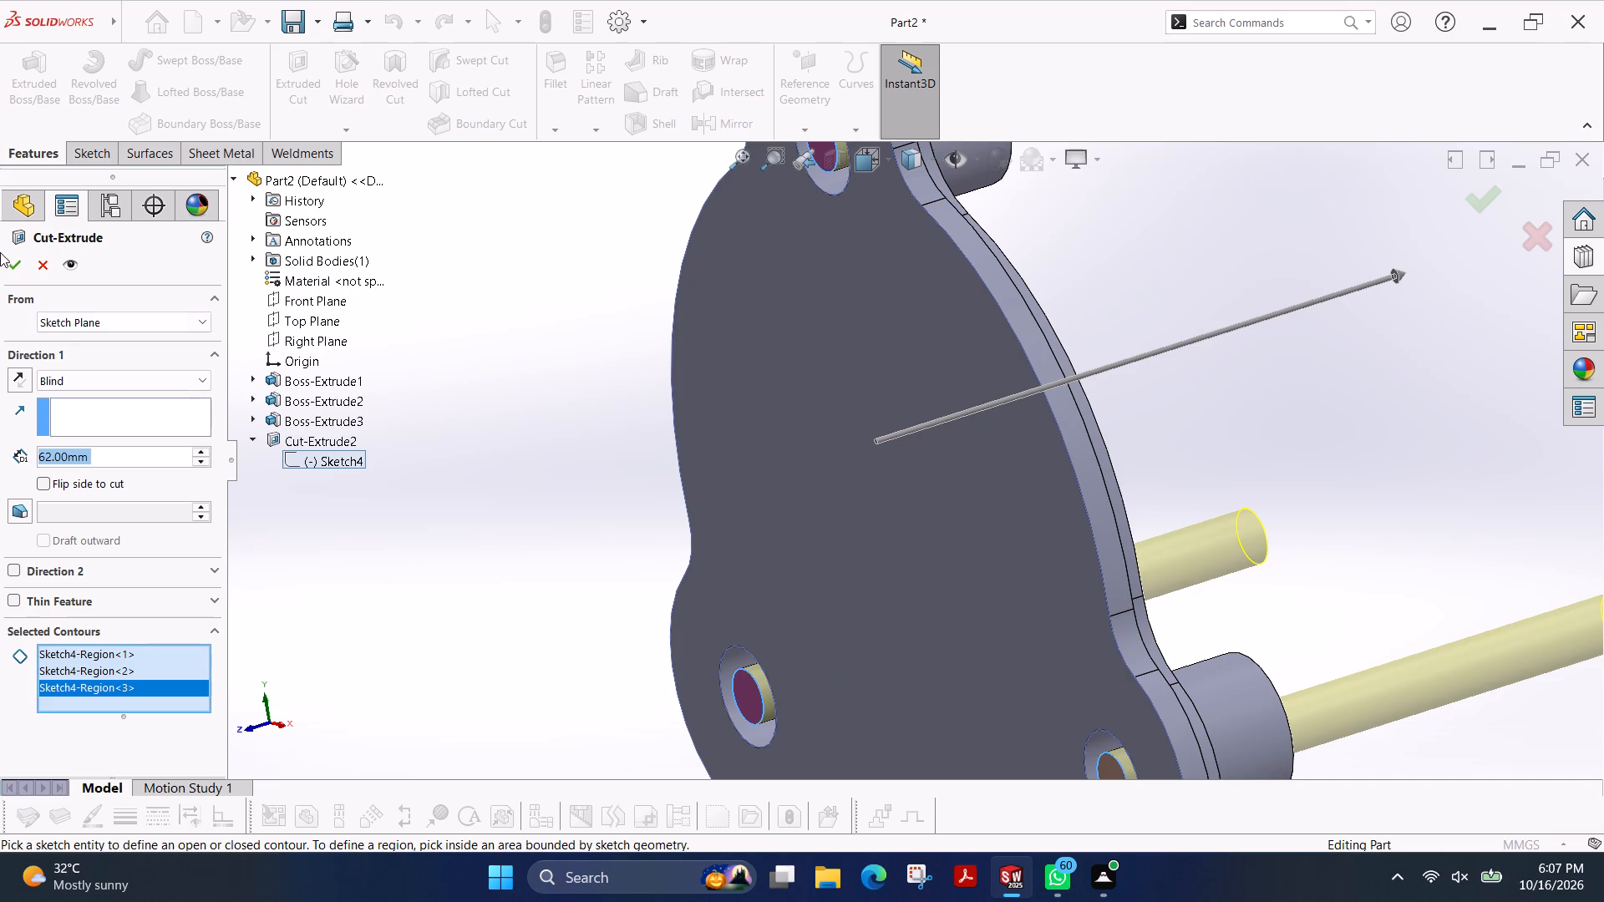
pyautogui.click(13, 261)
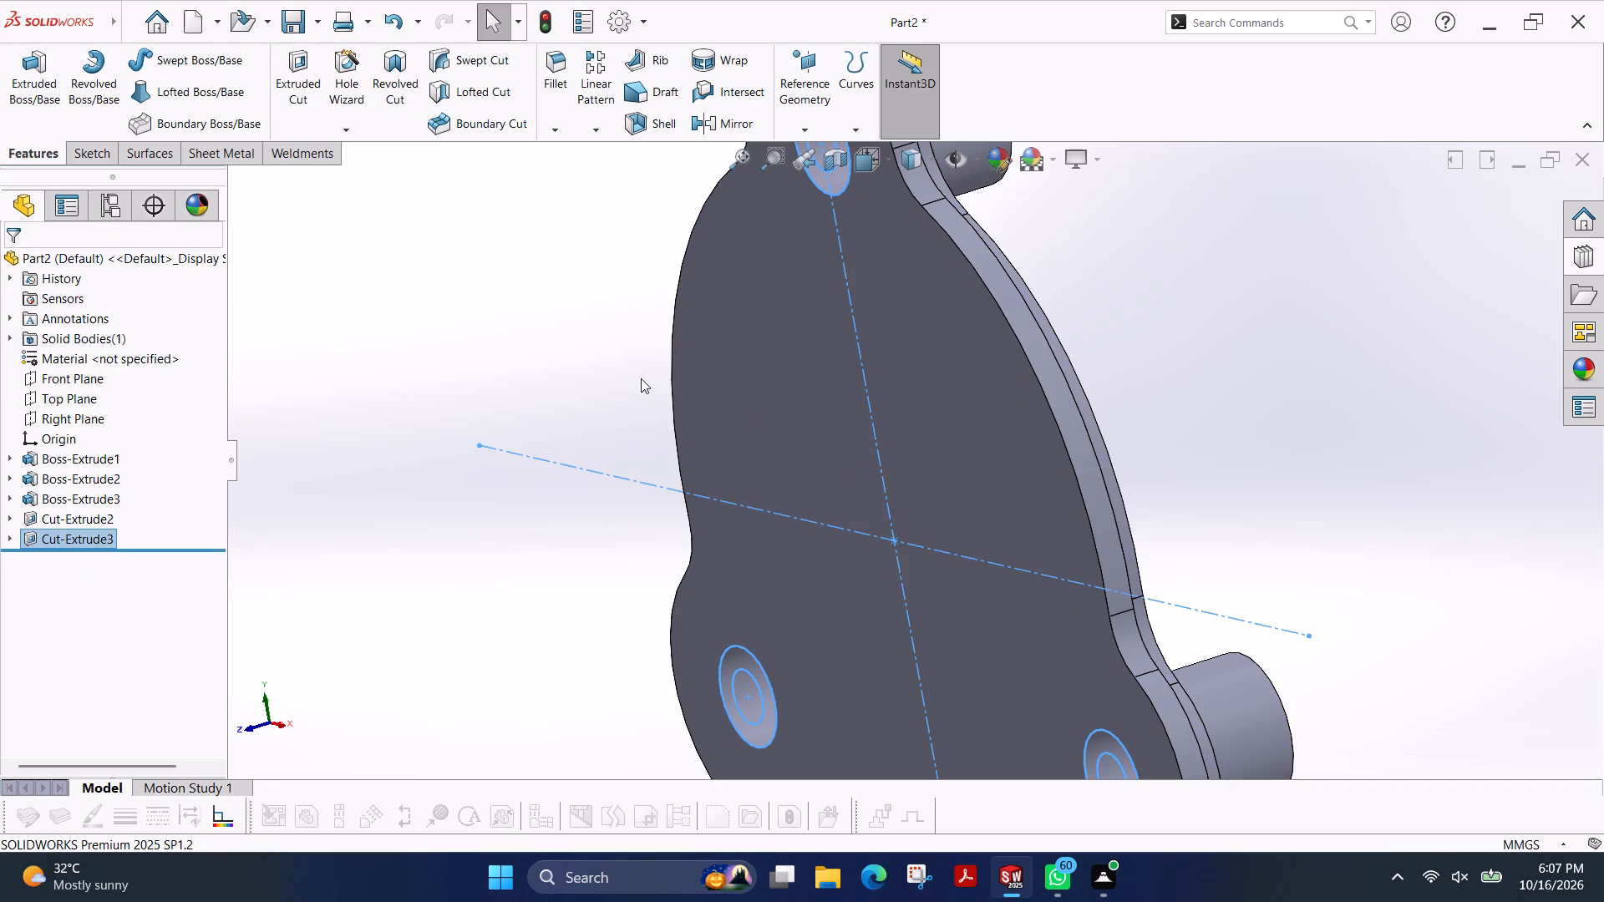
pyautogui.press('Escape')
# Examine the holes through the plate and its three lug bosses from several angles.
pyautogui.scroll(3, 1125, 594)
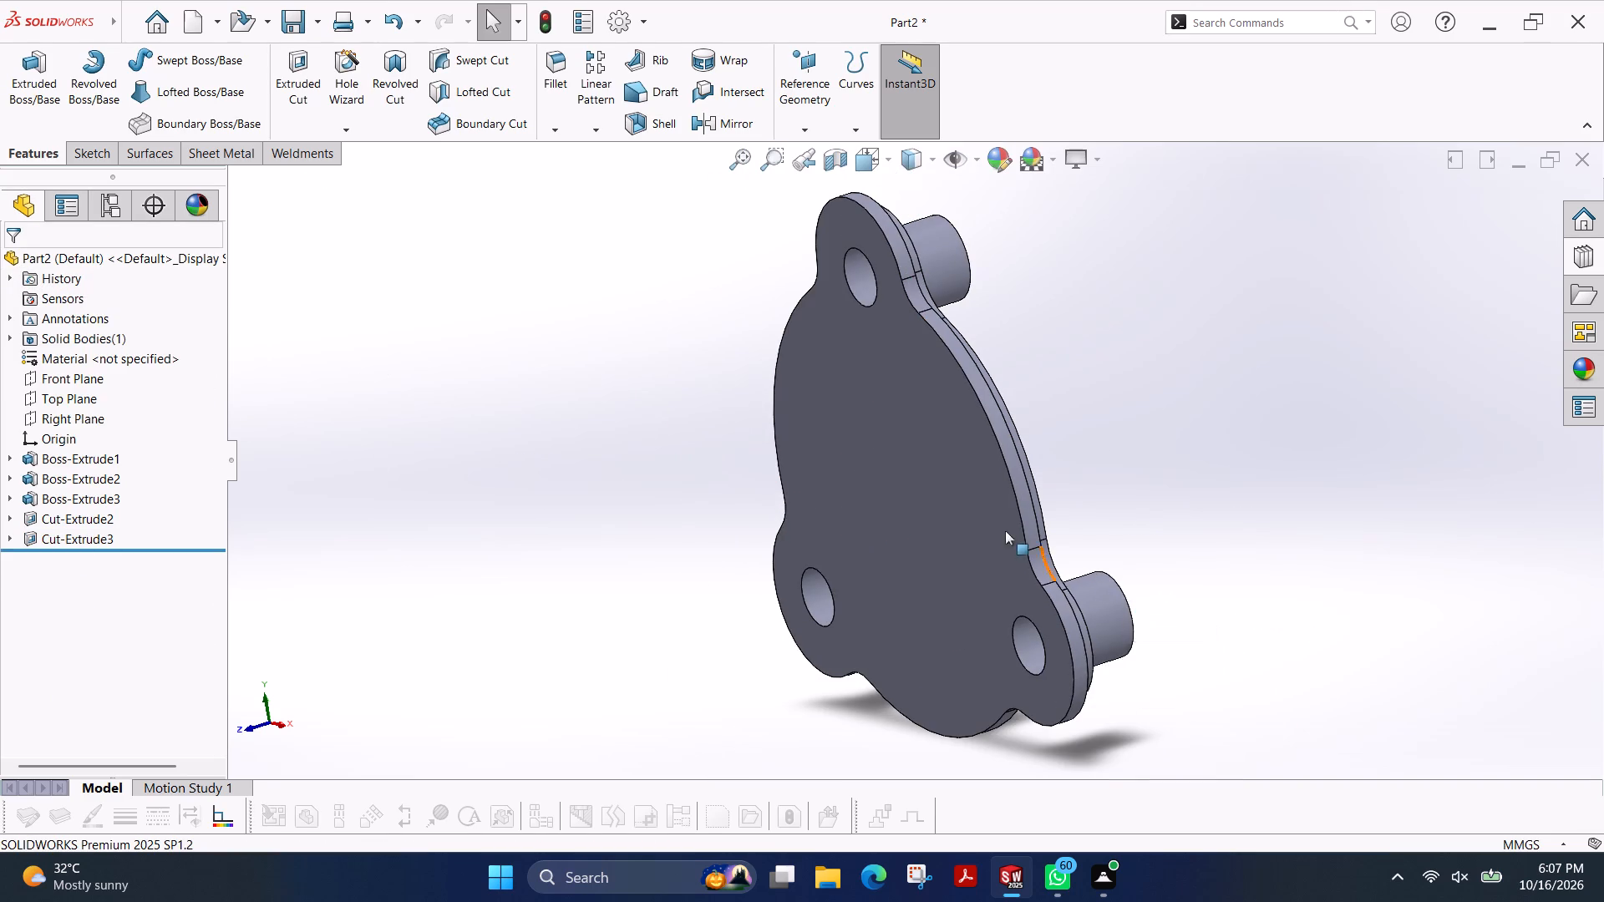
pyautogui.keyDown('ctrl'); pyautogui.keyDown('shift'); pyautogui.moveTo(844, 417); pyautogui.dragTo(939, 385, button='middle'); pyautogui.keyUp('shift'); pyautogui.keyUp('ctrl')
pyautogui.keyDown('ctrl'); pyautogui.keyDown('shift'); pyautogui.scroll(1, 846, 416); pyautogui.keyUp('shift'); pyautogui.keyUp('ctrl')
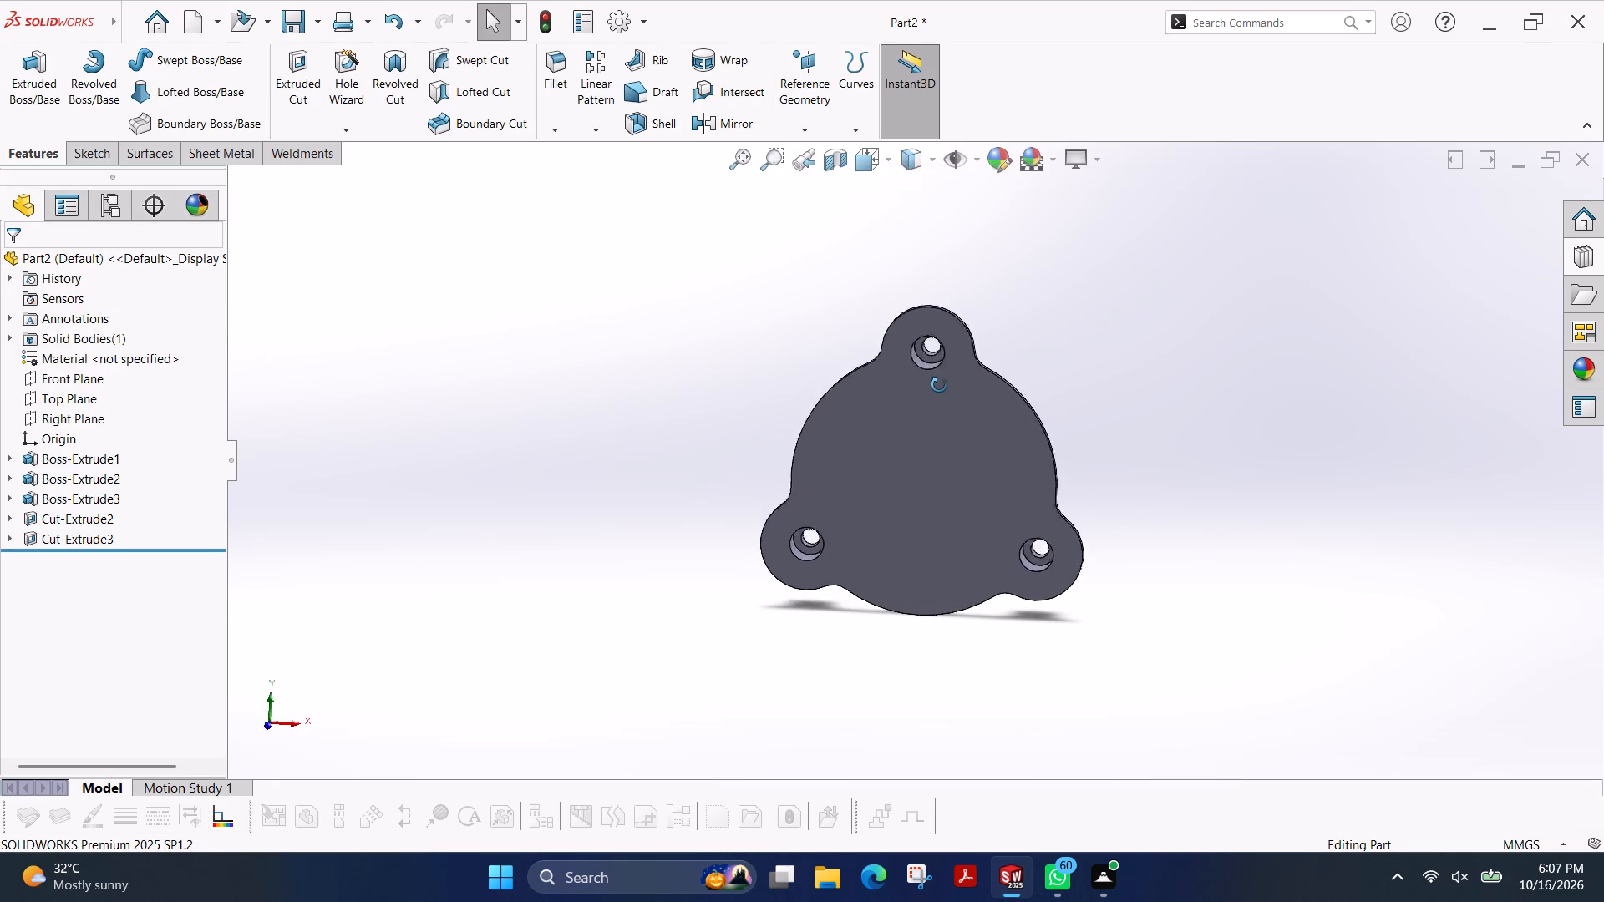
pyautogui.keyDown('ctrl'); pyautogui.keyDown('shift'); pyautogui.moveTo(939, 385); pyautogui.dragTo(775, 408, button='middle'); pyautogui.keyUp('shift'); pyautogui.keyUp('ctrl')
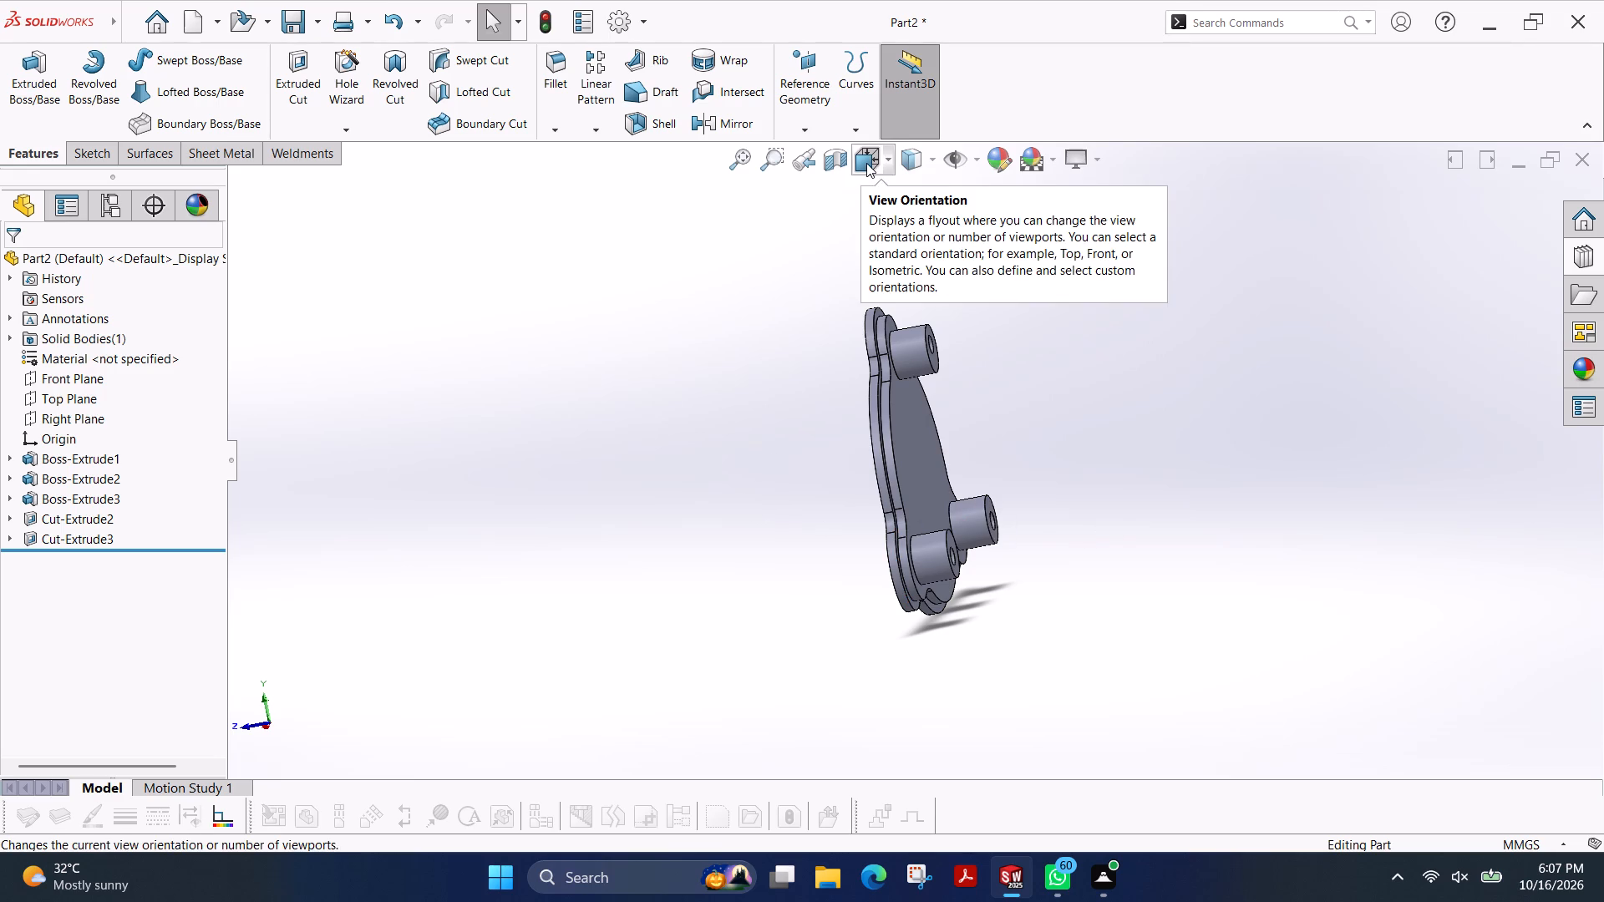
pyautogui.keyDown('ctrl'); pyautogui.keyDown('shift'); pyautogui.moveTo(737, 503); pyautogui.dragTo(800, 480, button='middle'); pyautogui.keyUp('shift'); pyautogui.keyUp('ctrl')
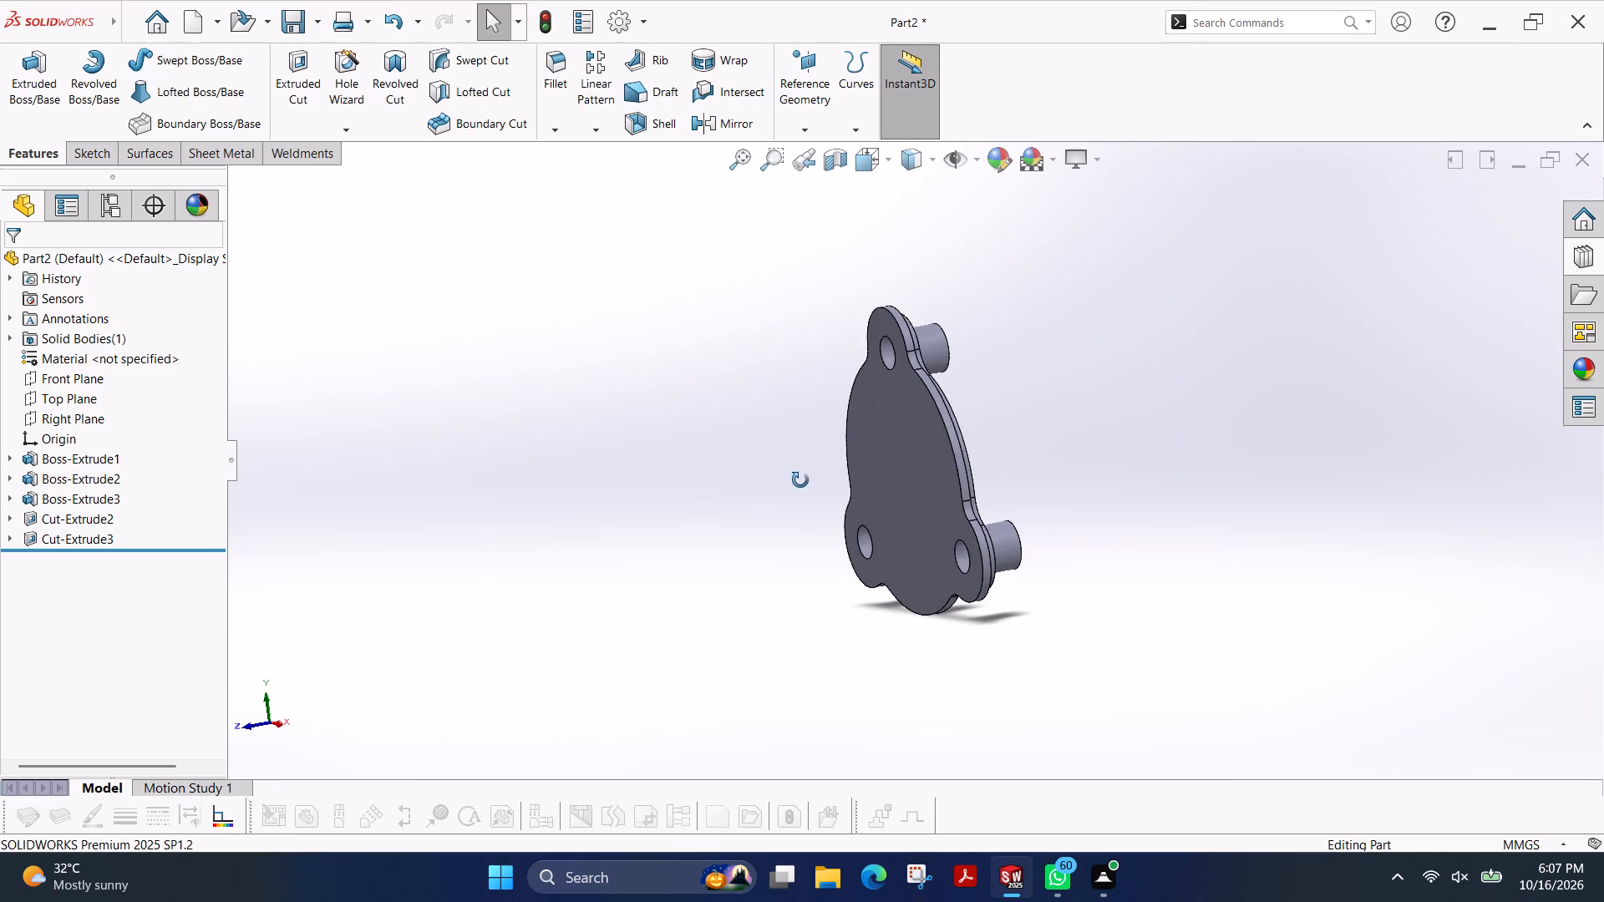
pyautogui.keyDown('ctrl'); pyautogui.keyDown('shift'); pyautogui.moveTo(800, 480); pyautogui.dragTo(837, 549, button='middle'); pyautogui.keyUp('shift'); pyautogui.keyUp('ctrl')
pyautogui.scroll(2, 1089, 547)
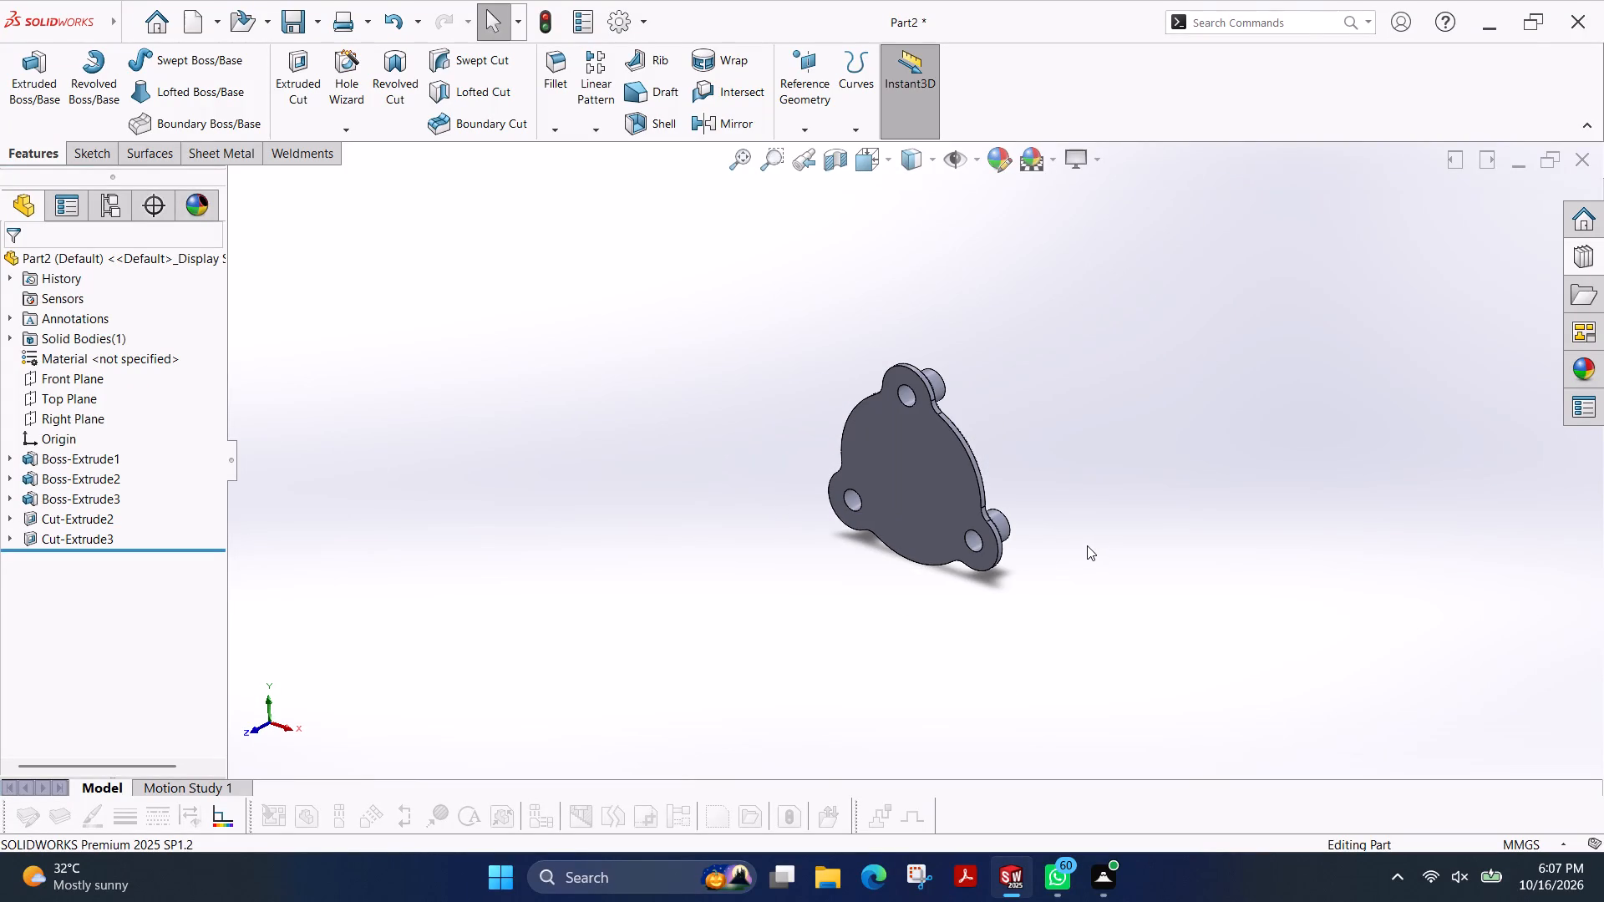
pyautogui.scroll(-1, 1074, 552)
# Save the part as fujiPart43 in the solidworks folder.
pyautogui.hotkey('ctrl', 's')
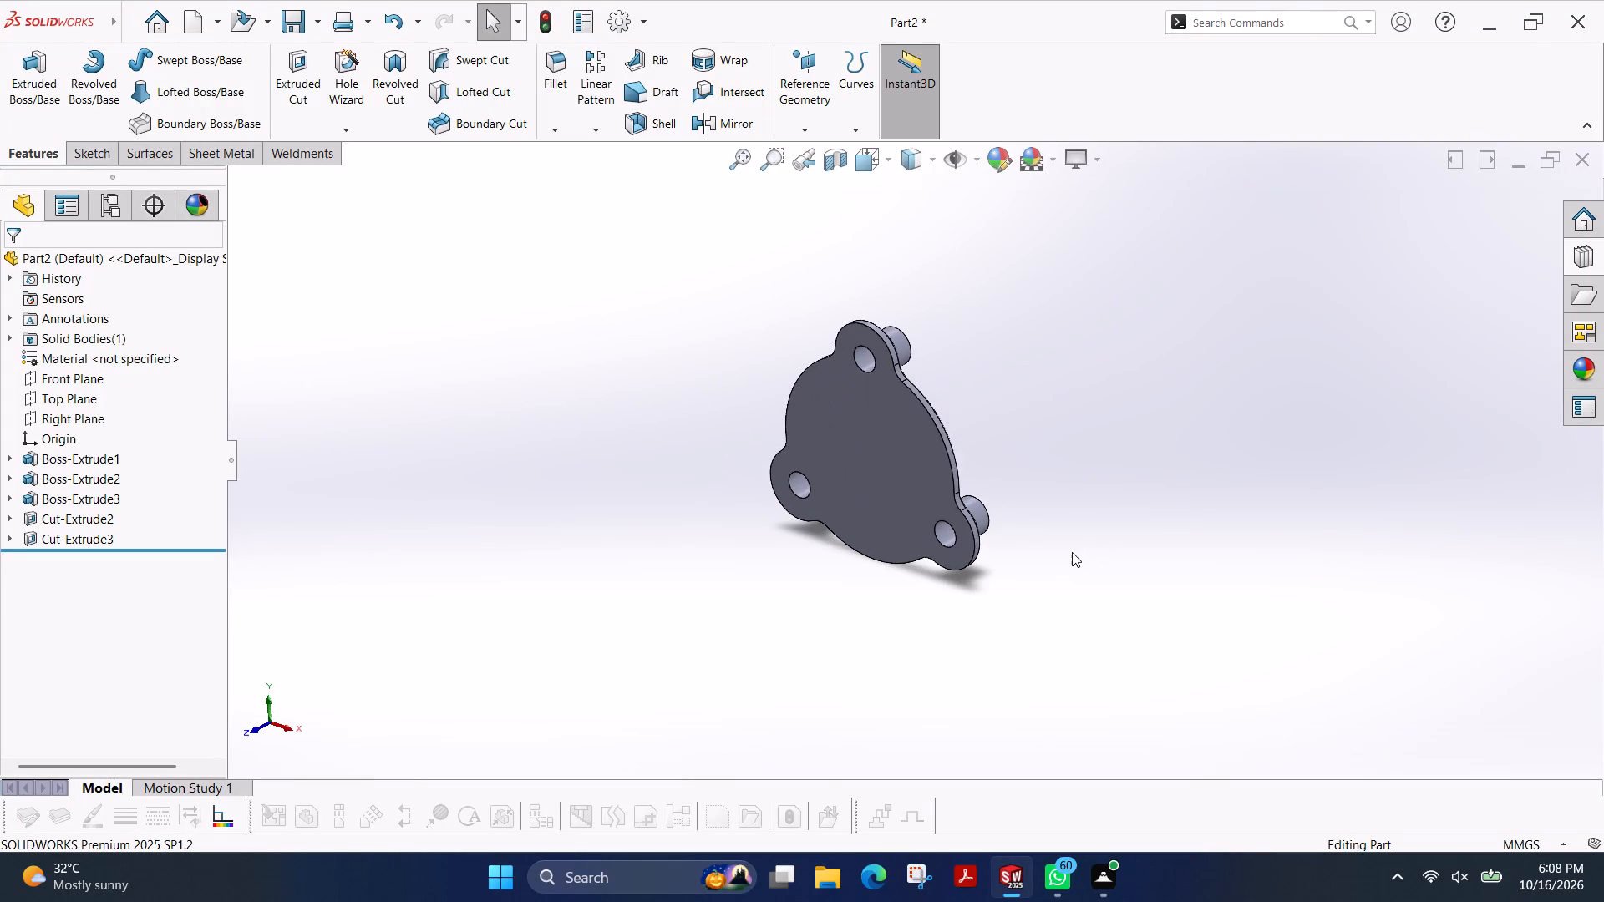
pyautogui.scroll(-3, 569, 200)
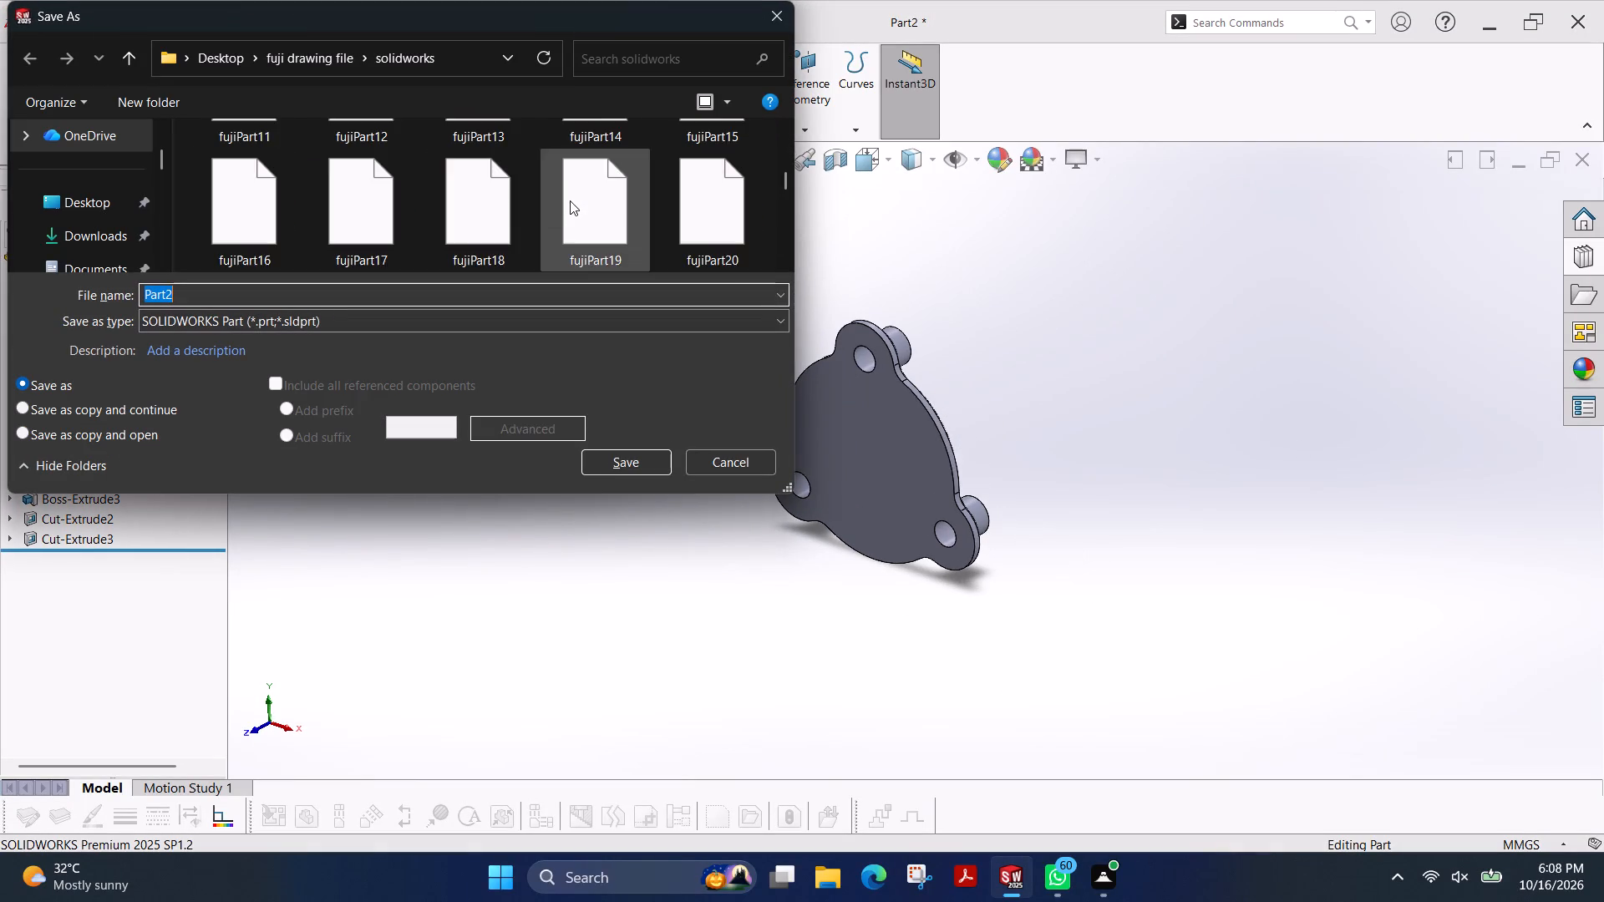
pyautogui.scroll(-20, 570, 200)
pyautogui.press('Right')
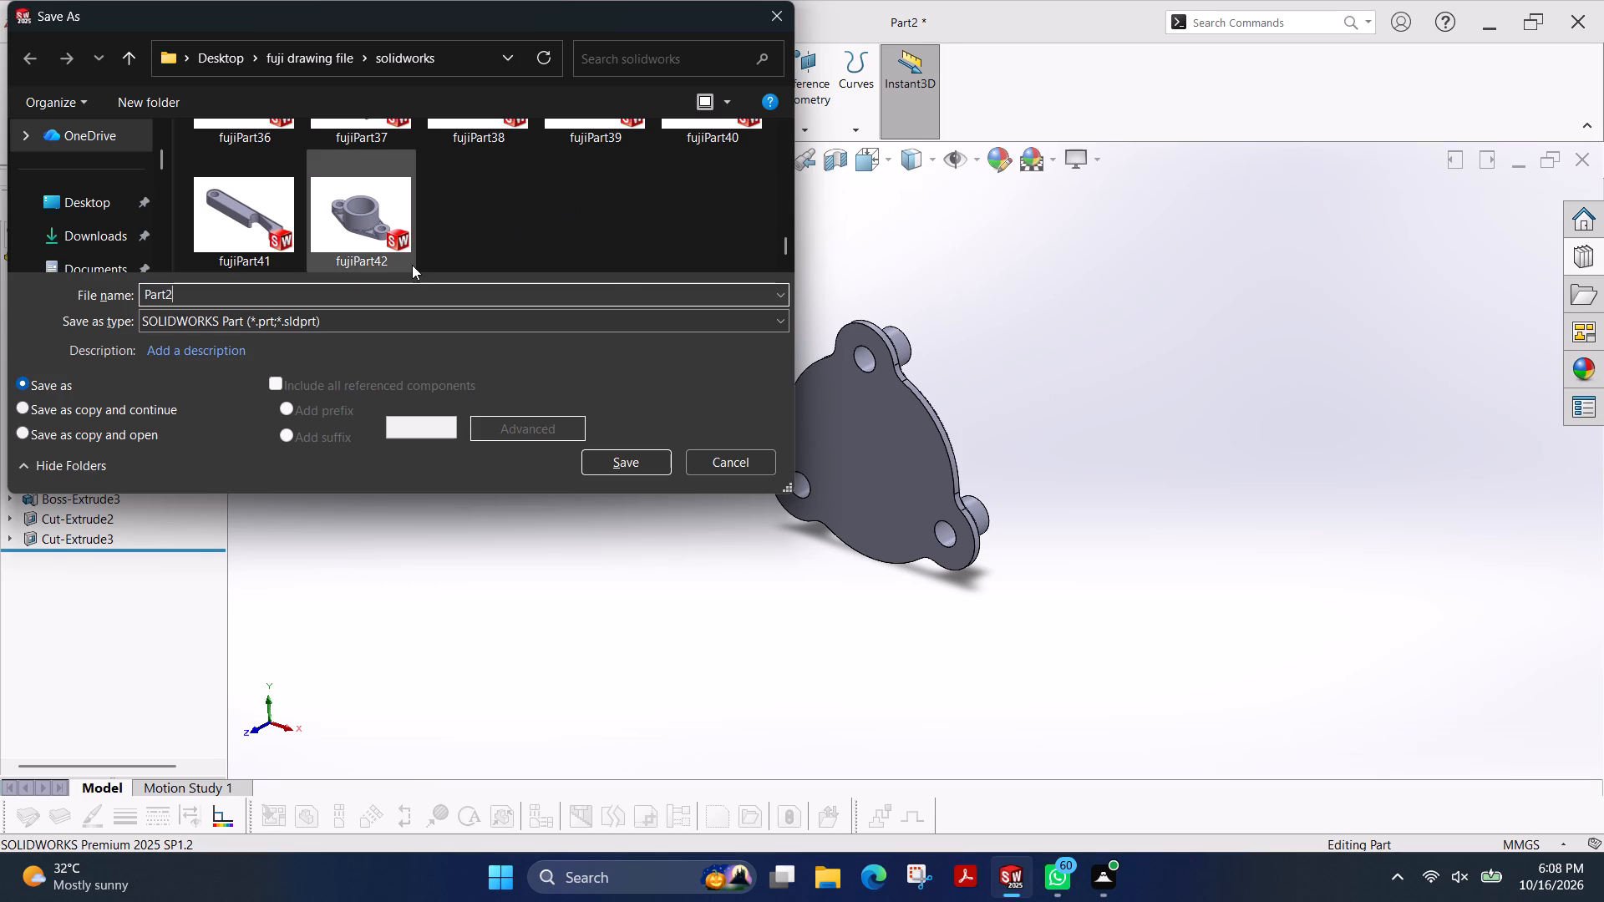
pyautogui.press('BackSpace')
pyautogui.write('43')
pyautogui.press('Left')
pyautogui.press('Left')
pyautogui.press('Left')
pyautogui.press('Left')
pyautogui.press('Left')
pyautogui.press('Left')
pyautogui.press('Left')
pyautogui.press('Left')
pyautogui.press('Left')
pyautogui.press('Left')
pyautogui.press('Left')
pyautogui.write('fuji')
pyautogui.click(635, 467)
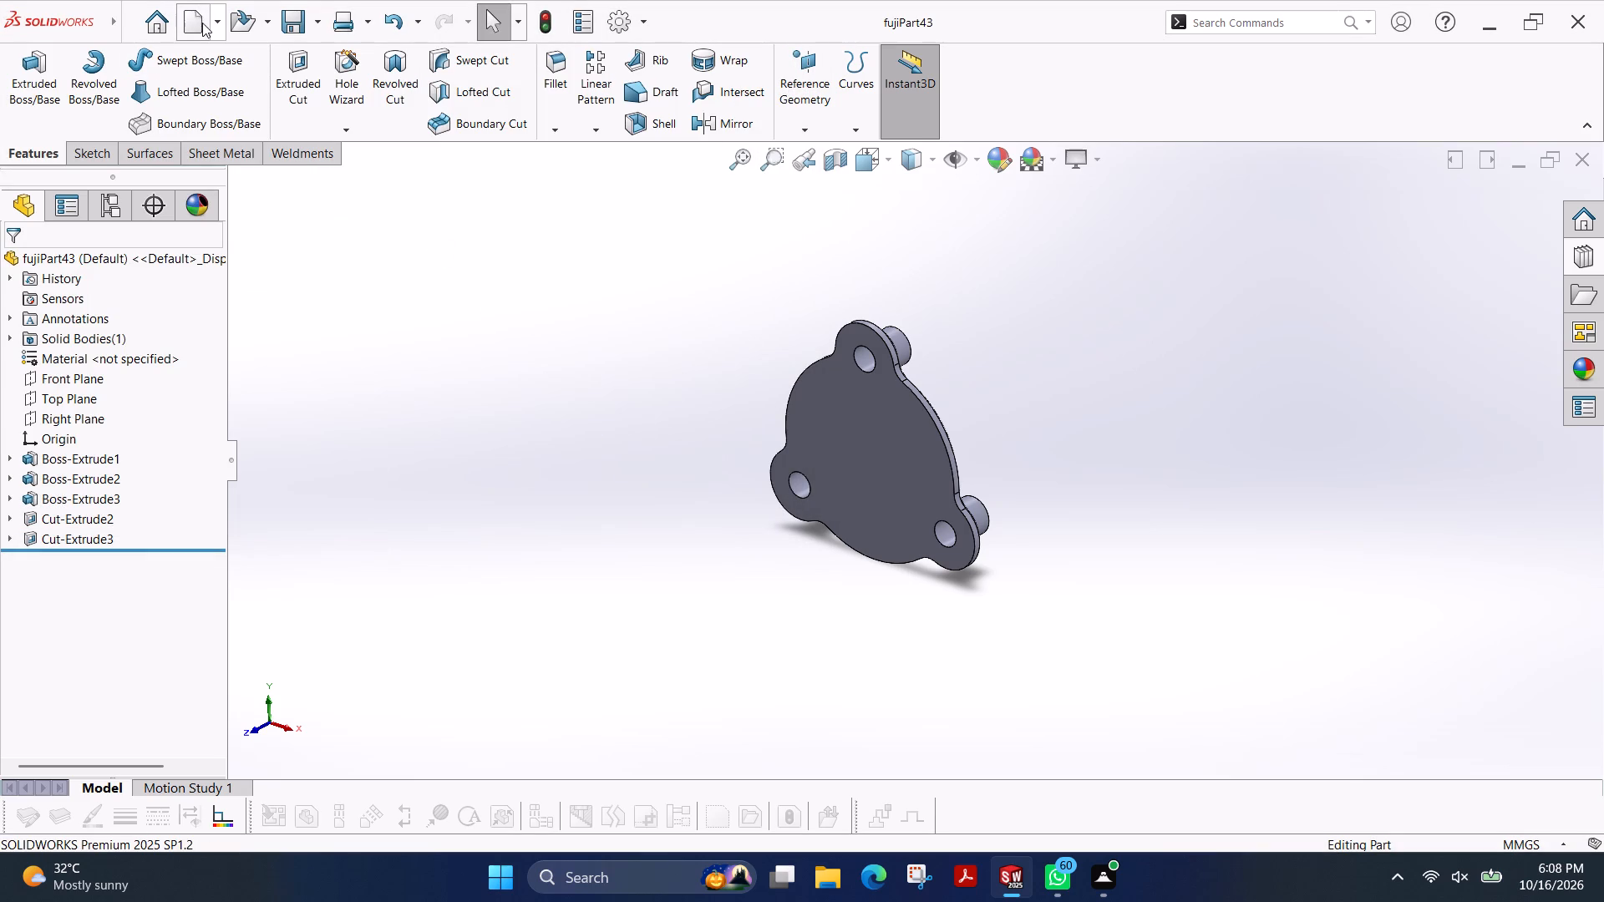
# Make a drawing from the part on a standard A3 (ISO) sheet.
pyautogui.click(216, 23)
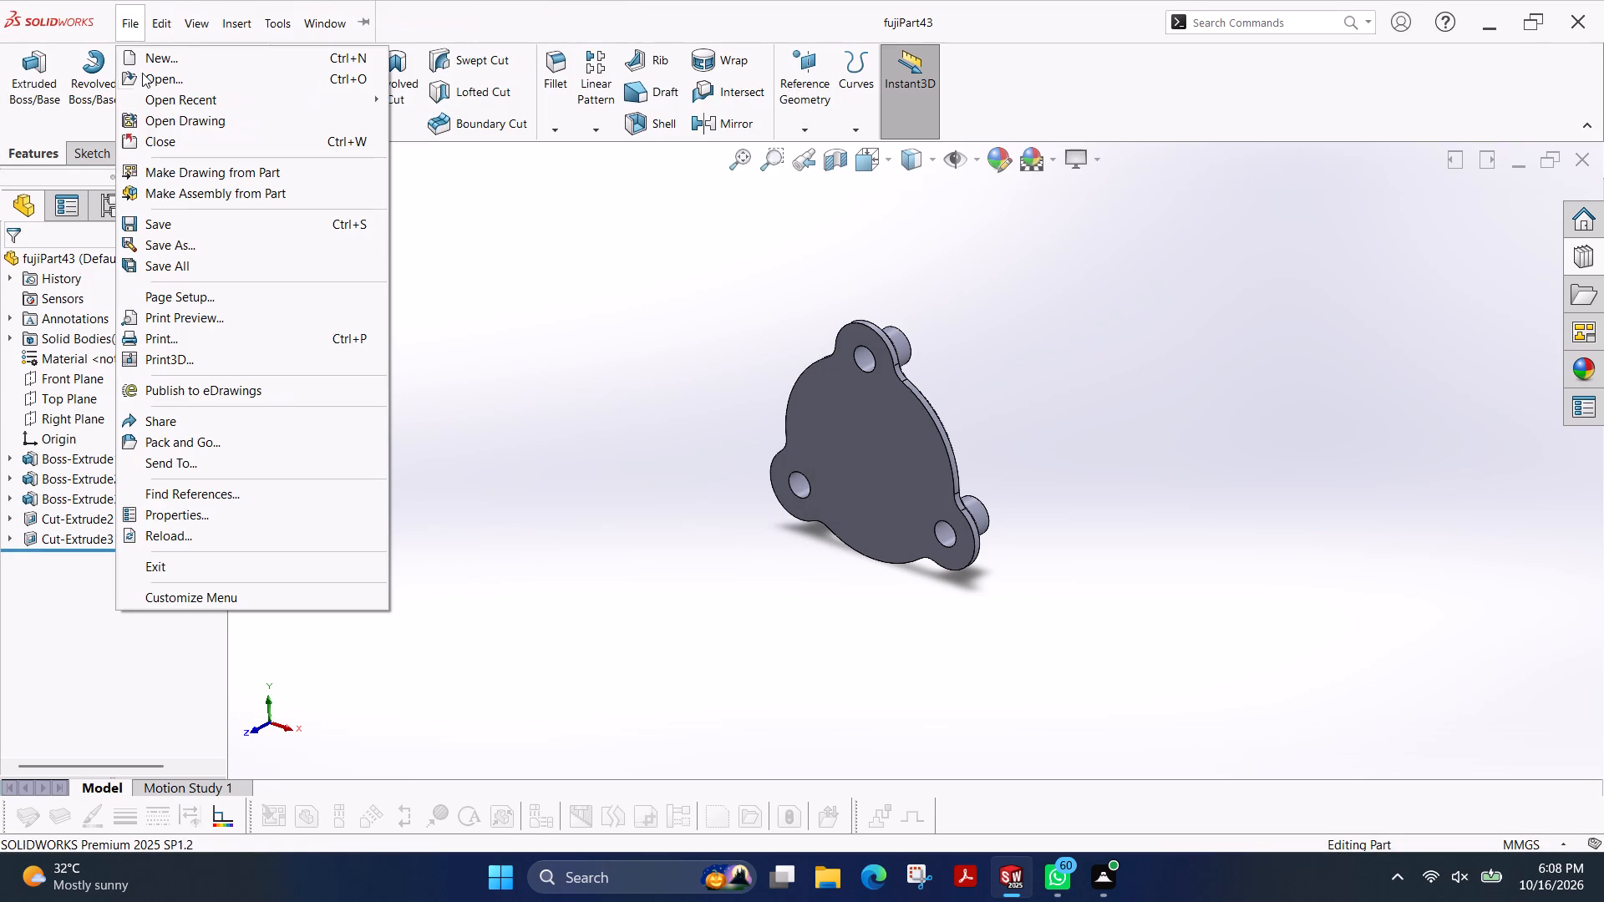
pyautogui.click(206, 180)
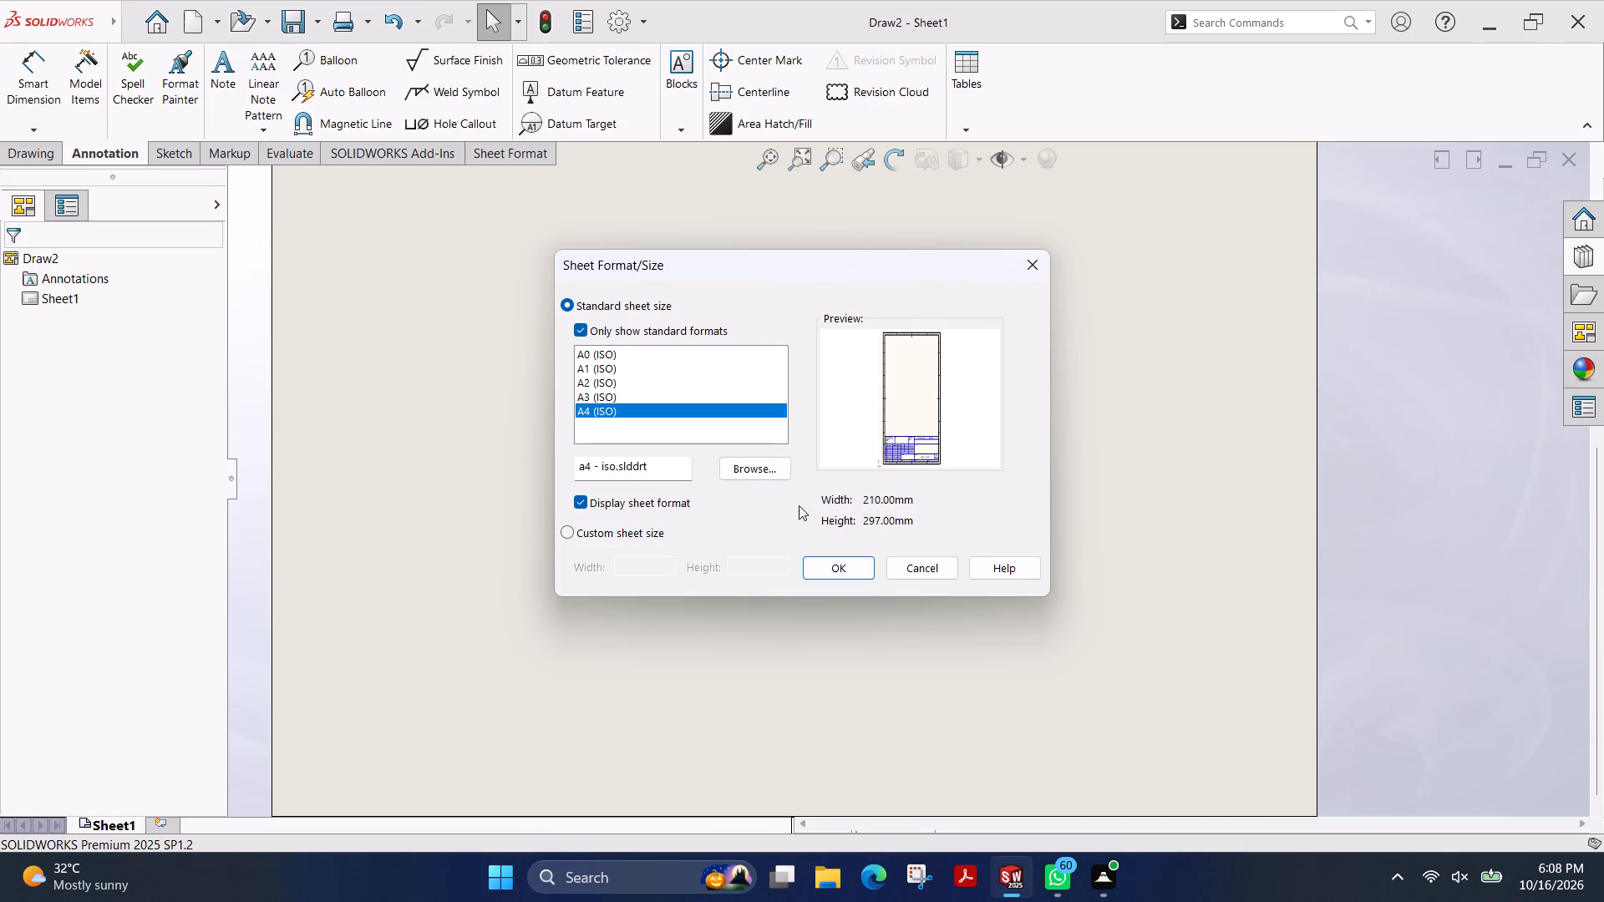
pyautogui.click(618, 393)
pyautogui.click(840, 564)
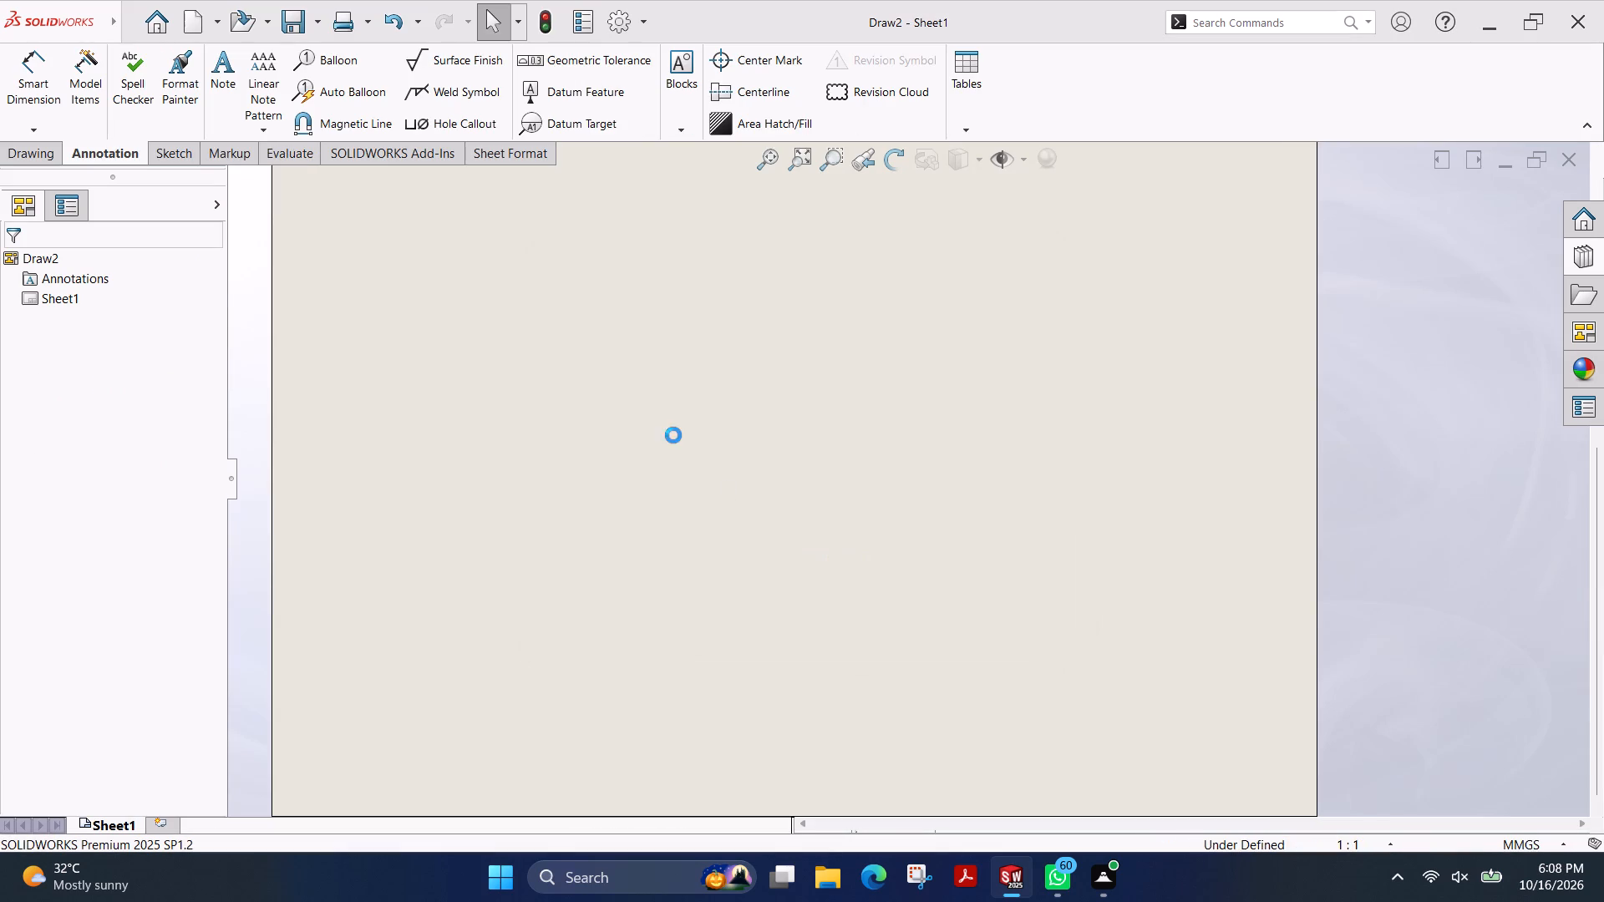
# Place the part's front view on the sheet and project side, top and isometric views from it.
pyautogui.scroll(2, 1544, 466)
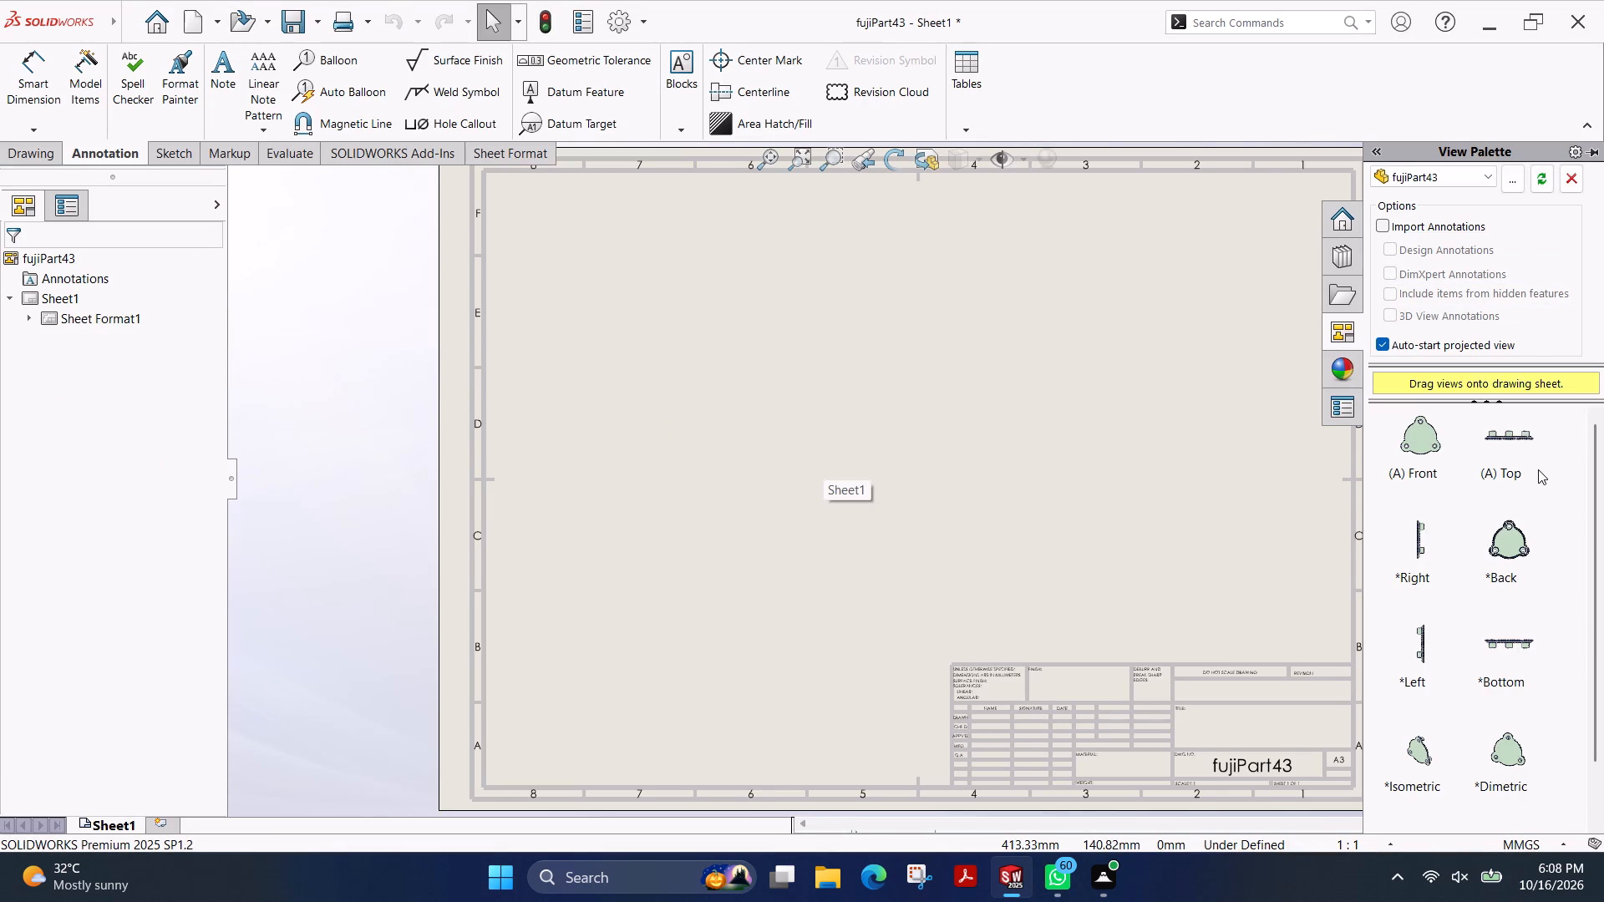
pyautogui.moveTo(1424, 428); pyautogui.dragTo(1282, 472)
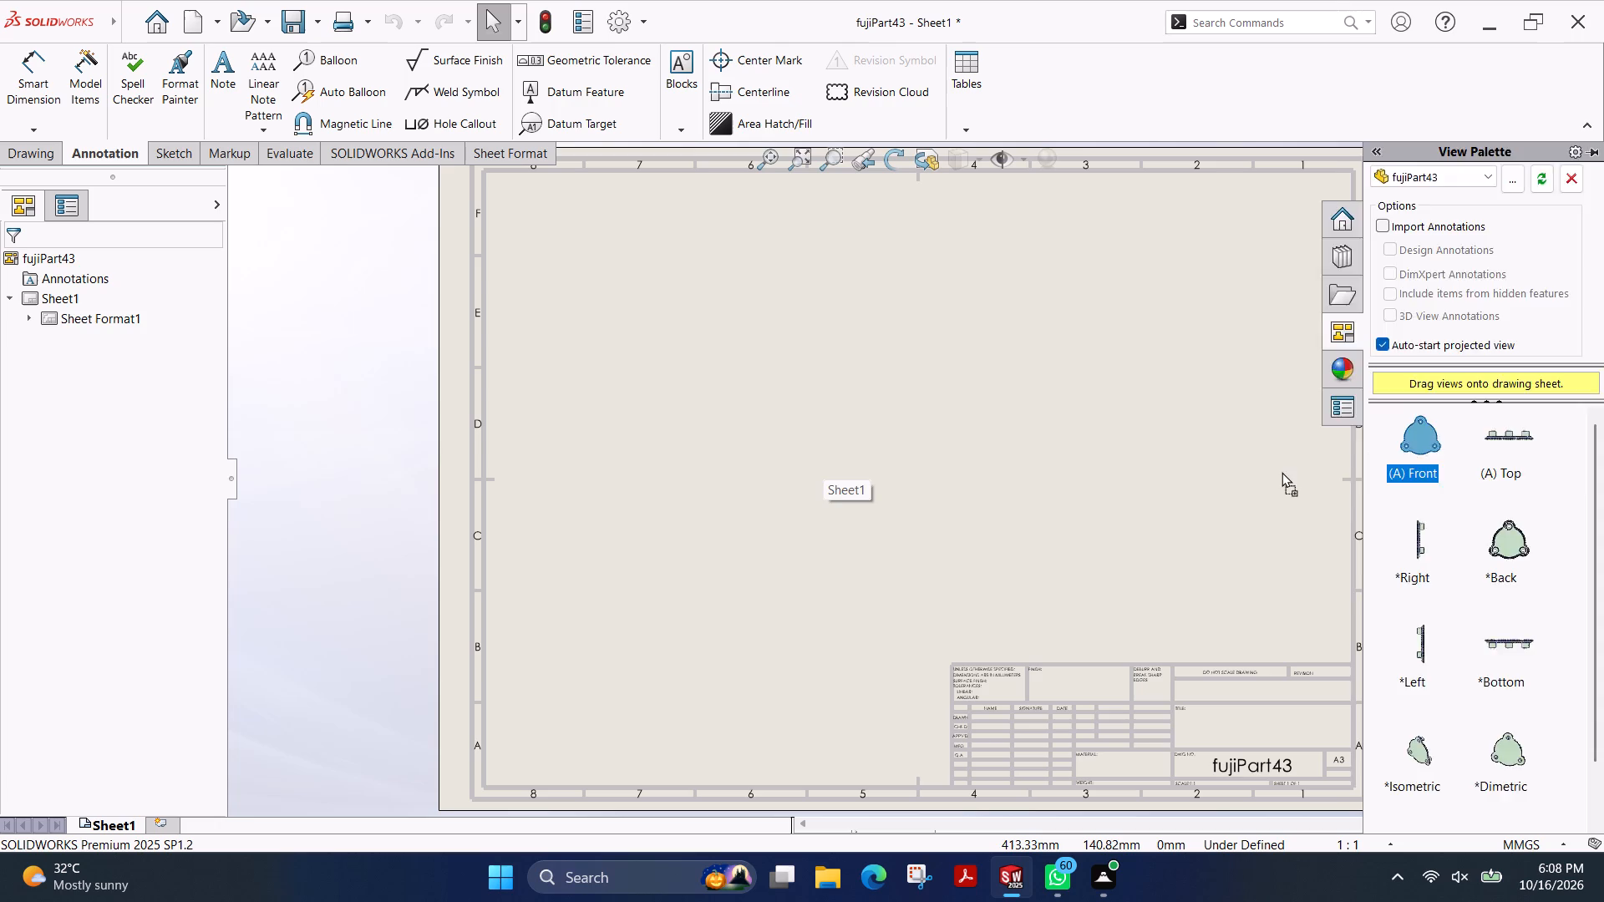
pyautogui.moveTo(1282, 472); pyautogui.dragTo(652, 523)
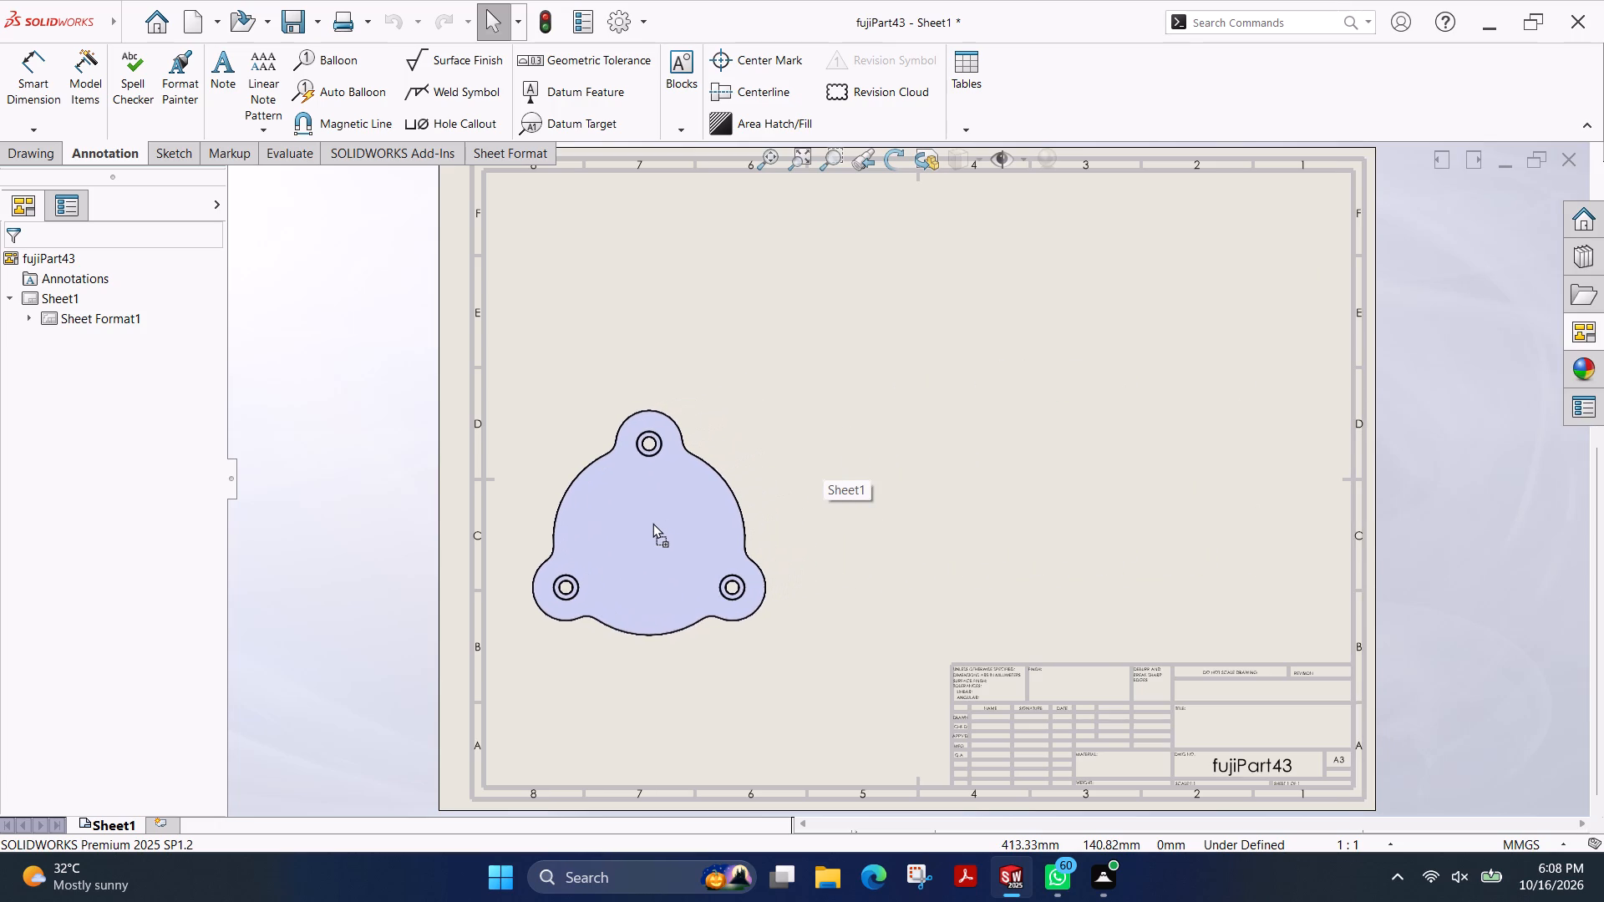
pyautogui.moveTo(652, 523); pyautogui.dragTo(658, 541)
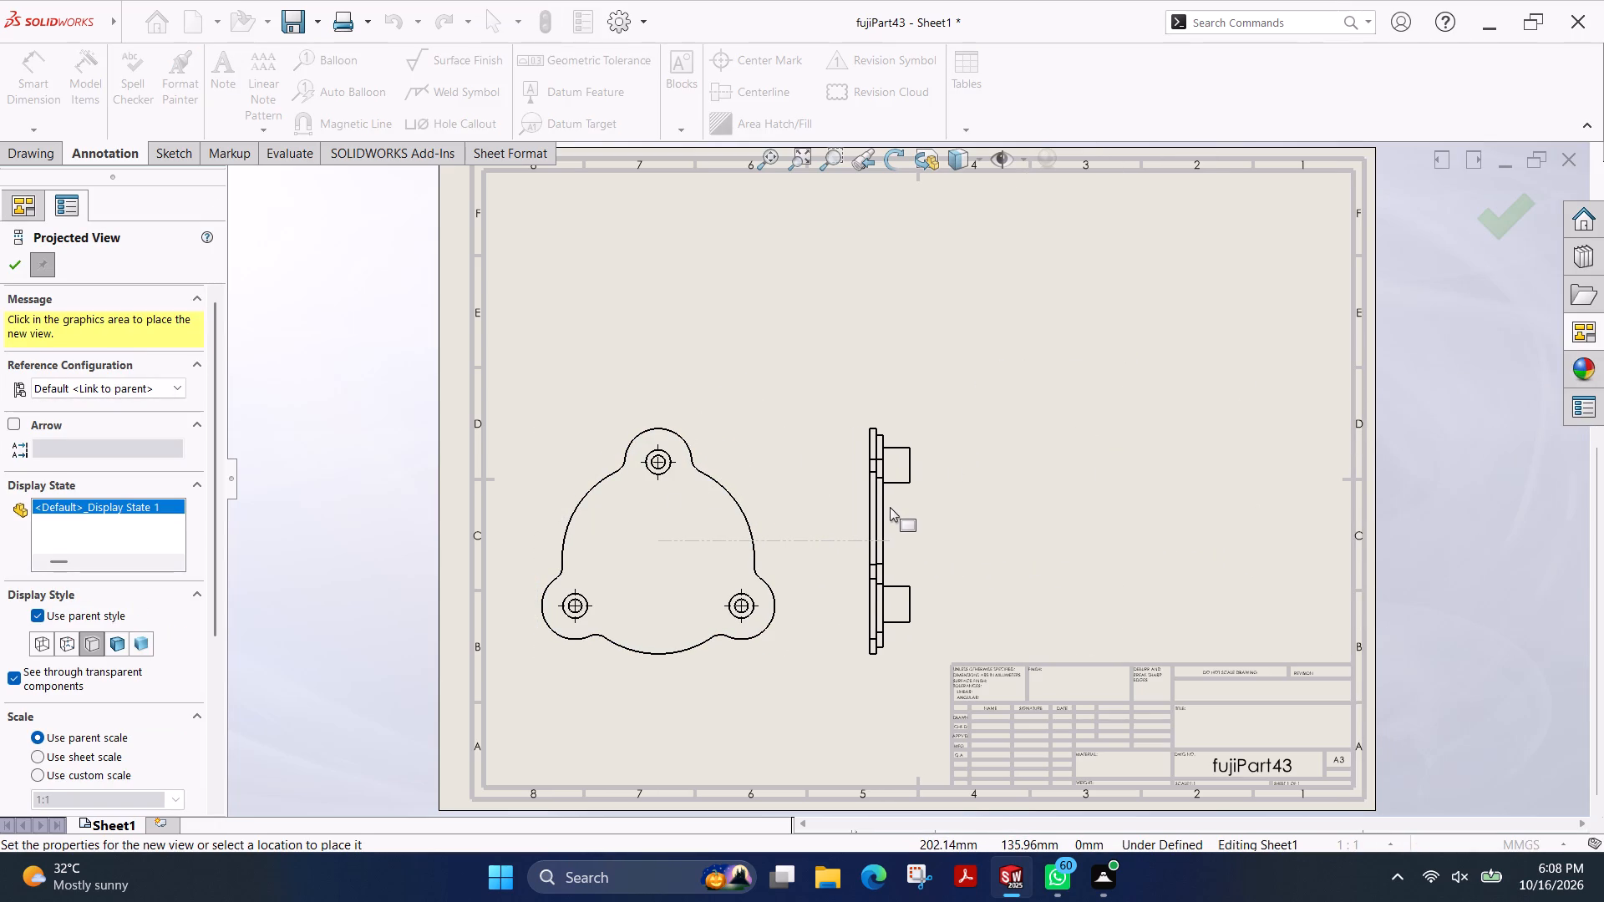
pyautogui.click(890, 507)
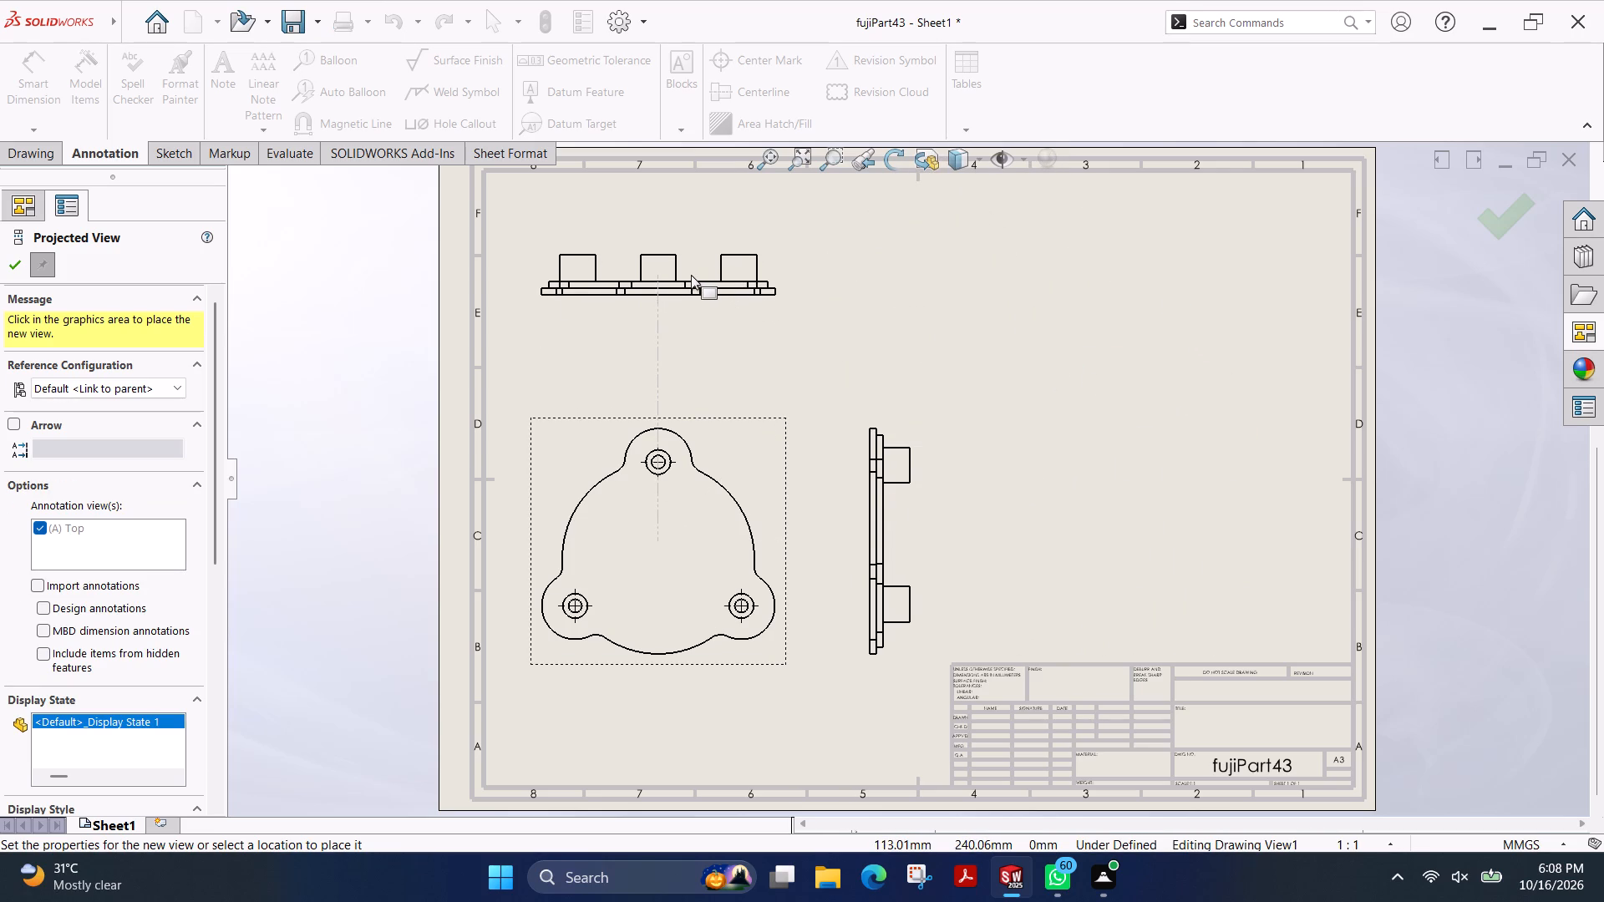
pyautogui.click(689, 275)
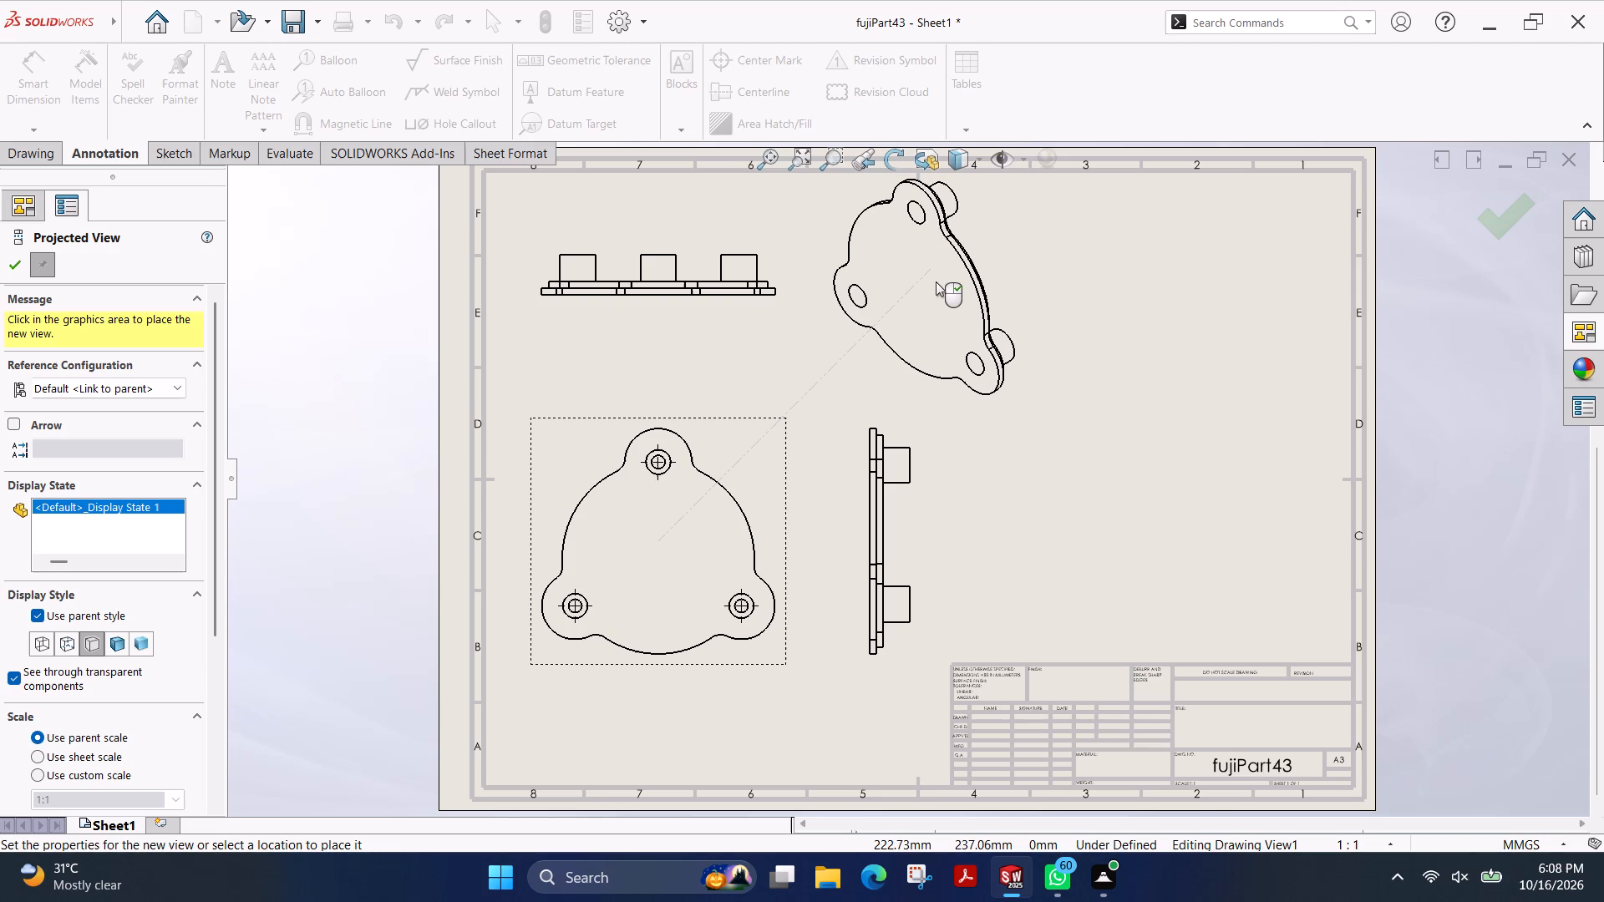
pyautogui.click(936, 281)
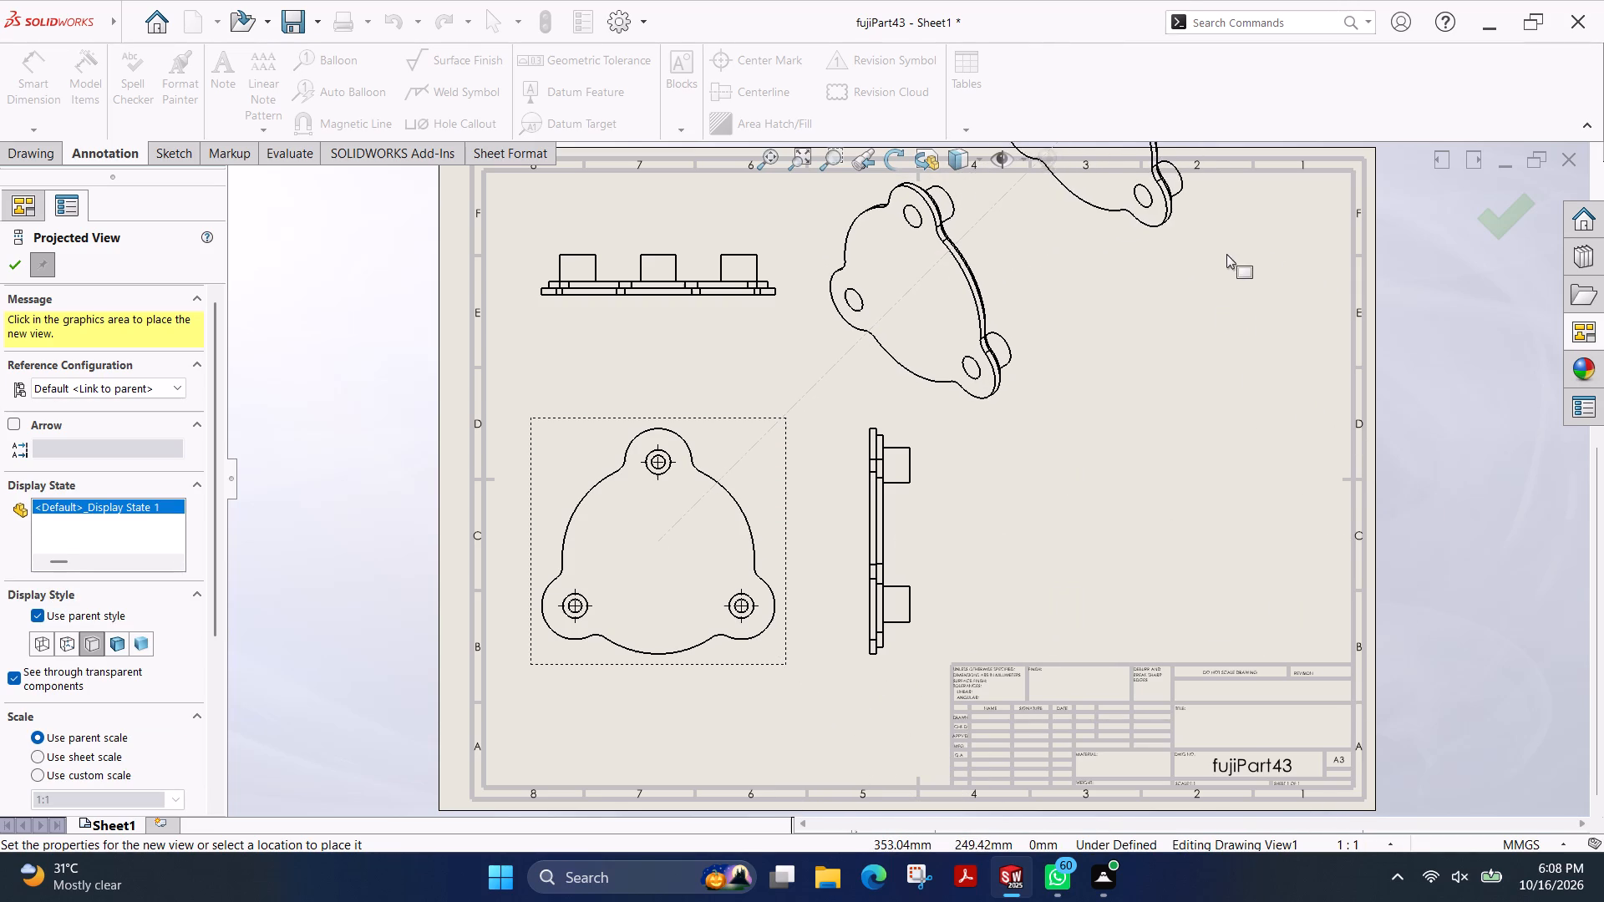
pyautogui.scroll(2, 1224, 304)
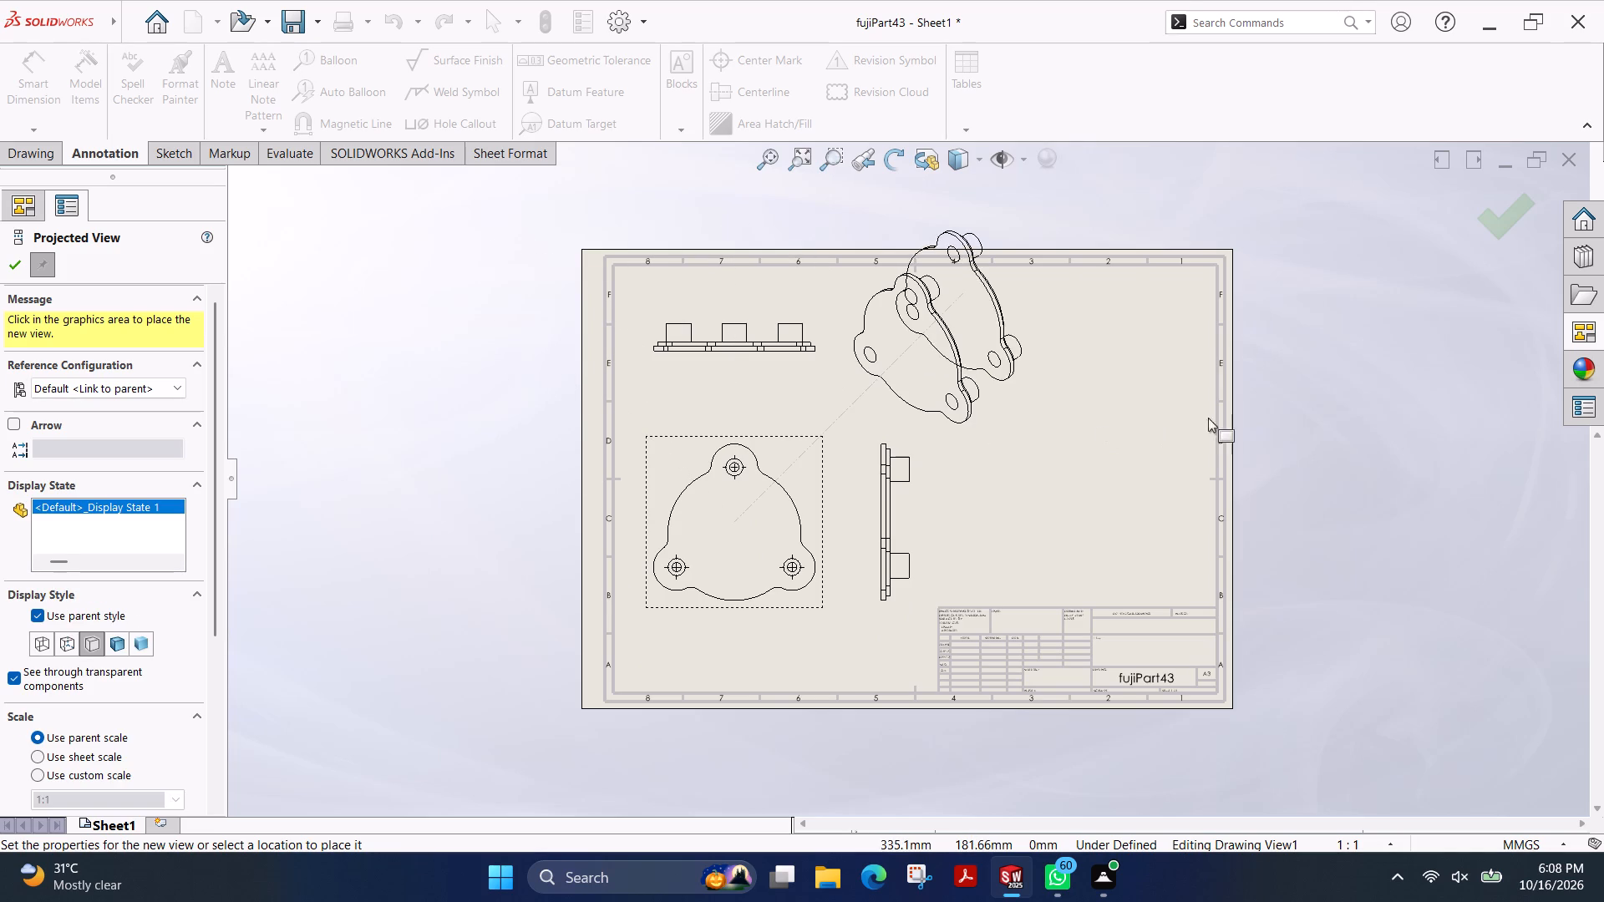
pyautogui.press('Escape')
pyautogui.scroll(-1, 1042, 419)
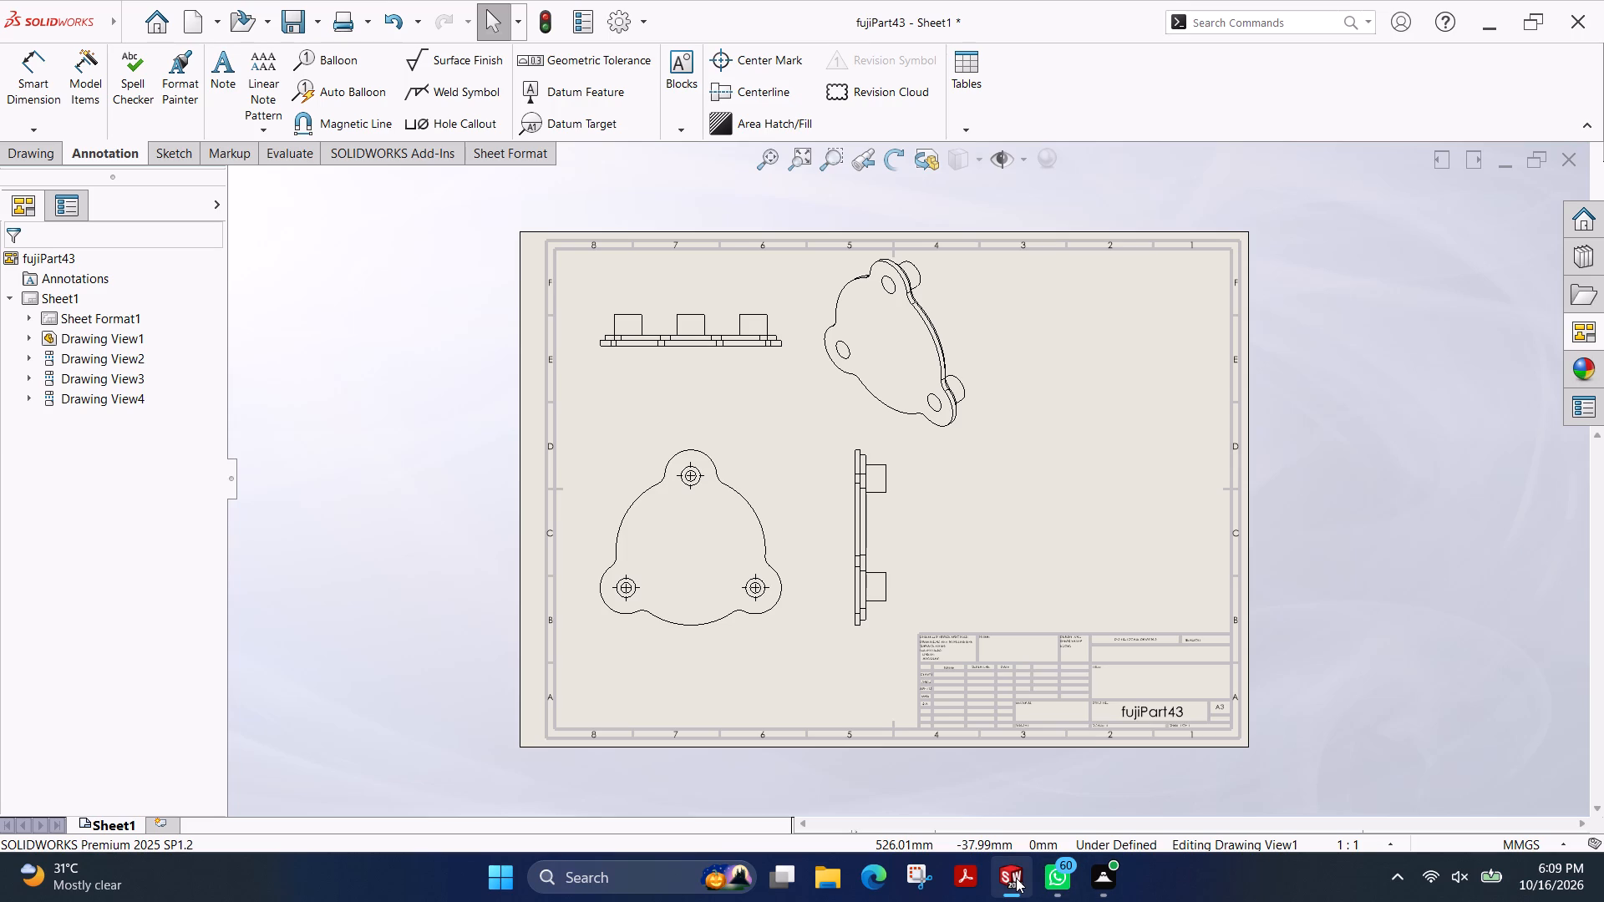
# Return to the part model and examine its boss side from several angles for a suitable view orientation.
pyautogui.click(921, 774)
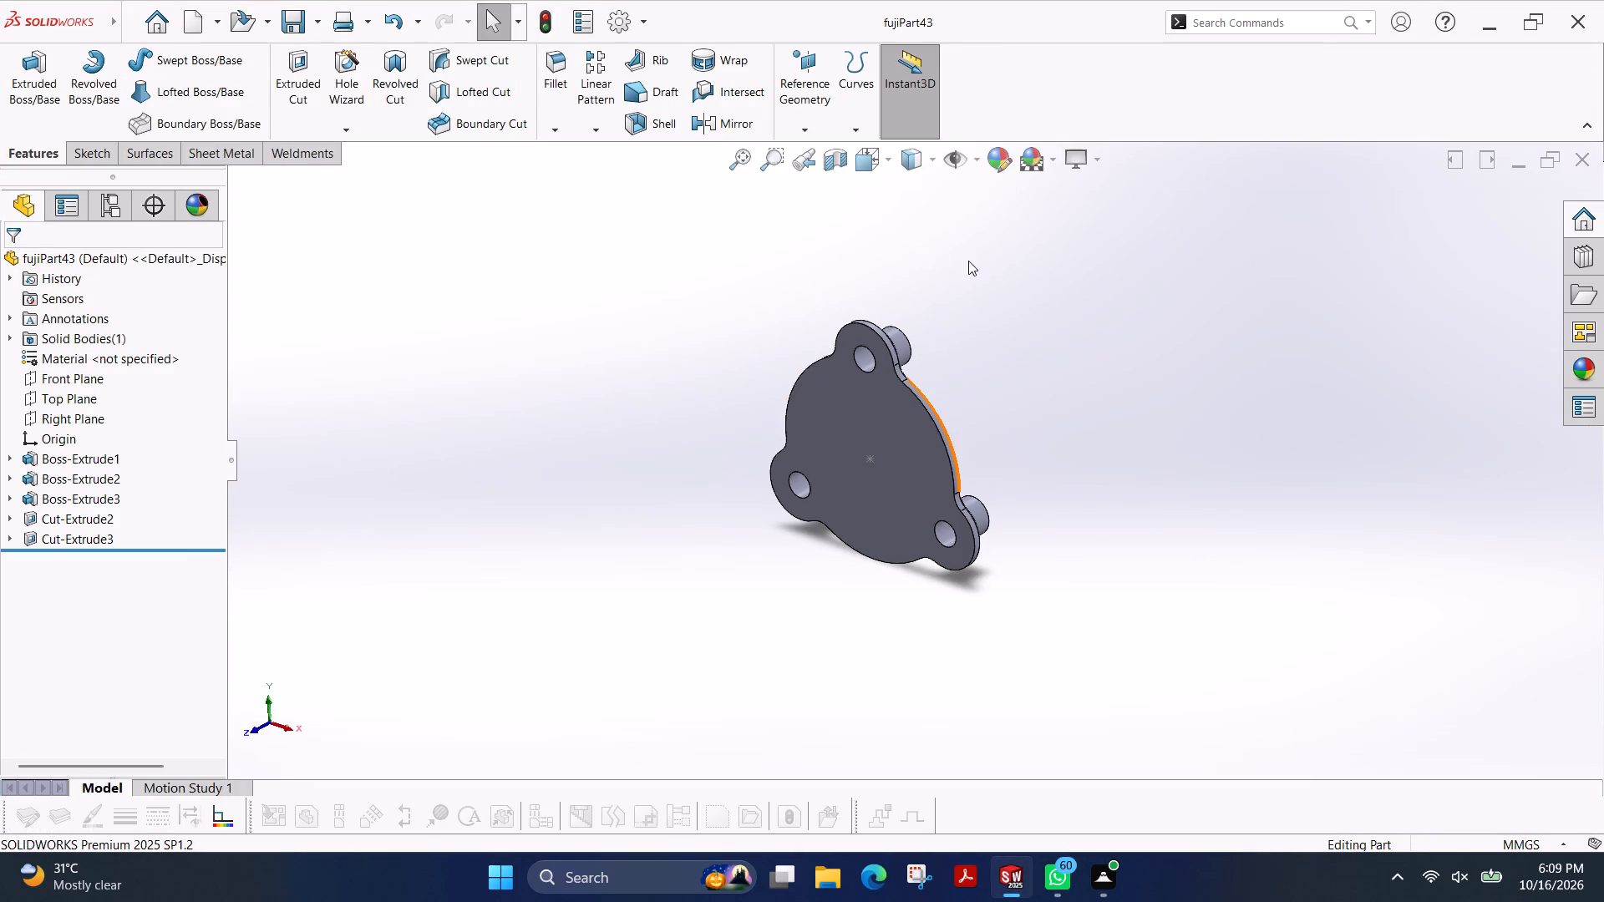
pyautogui.keyDown('ctrl'); pyautogui.keyDown('shift'); pyautogui.moveTo(1093, 294); pyautogui.dragTo(927, 376, button='middle'); pyautogui.keyUp('shift'); pyautogui.keyUp('ctrl')
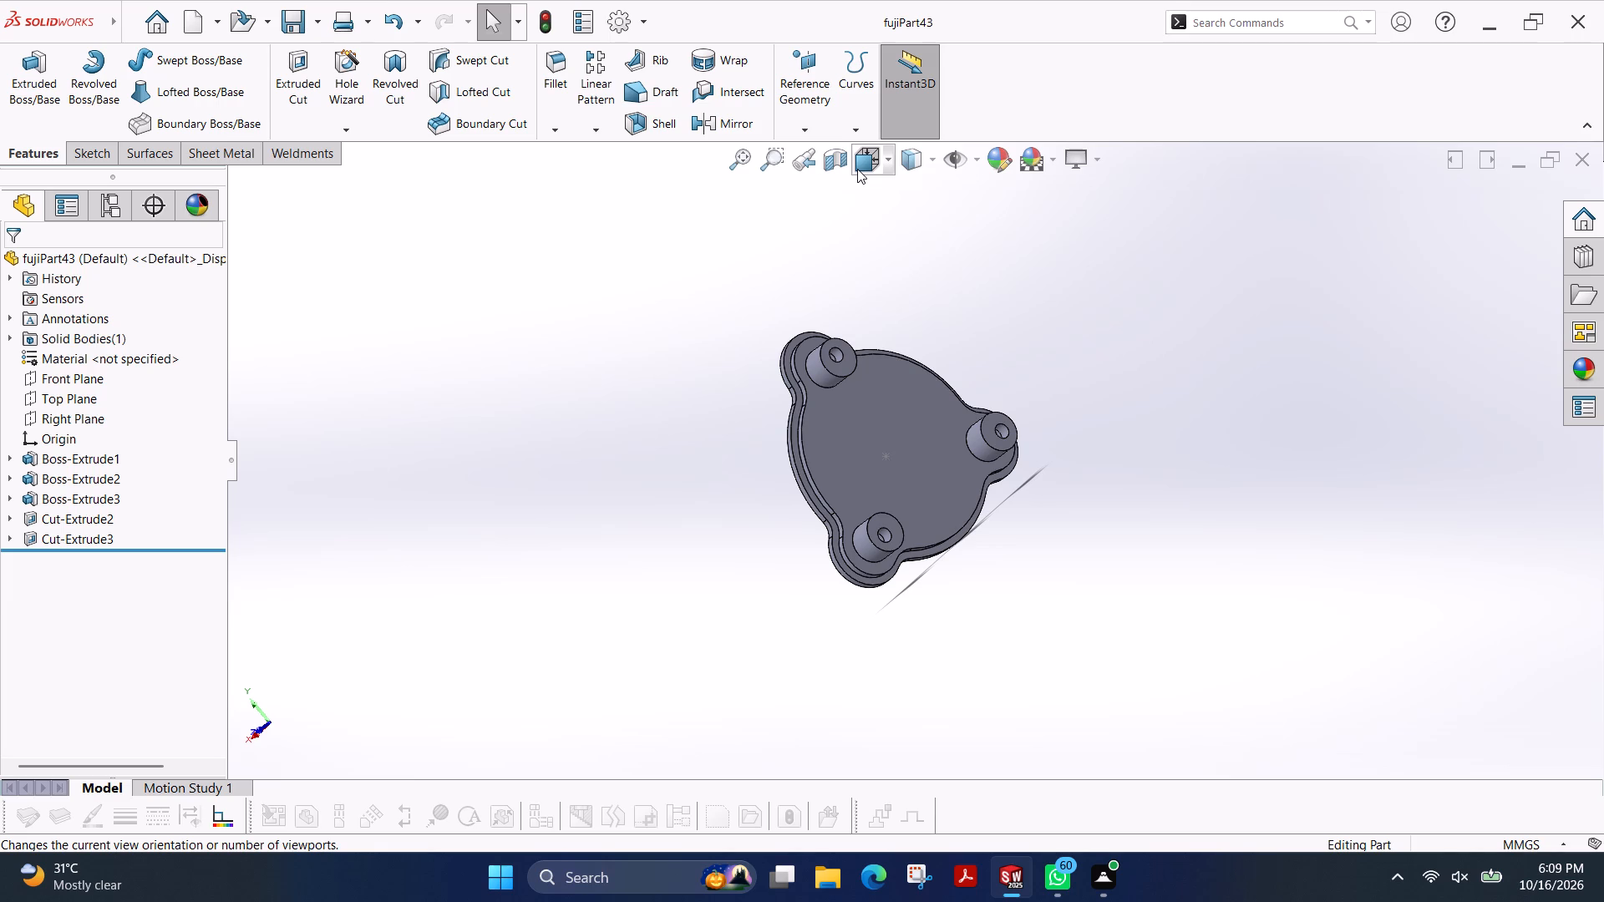
pyautogui.click(857, 169)
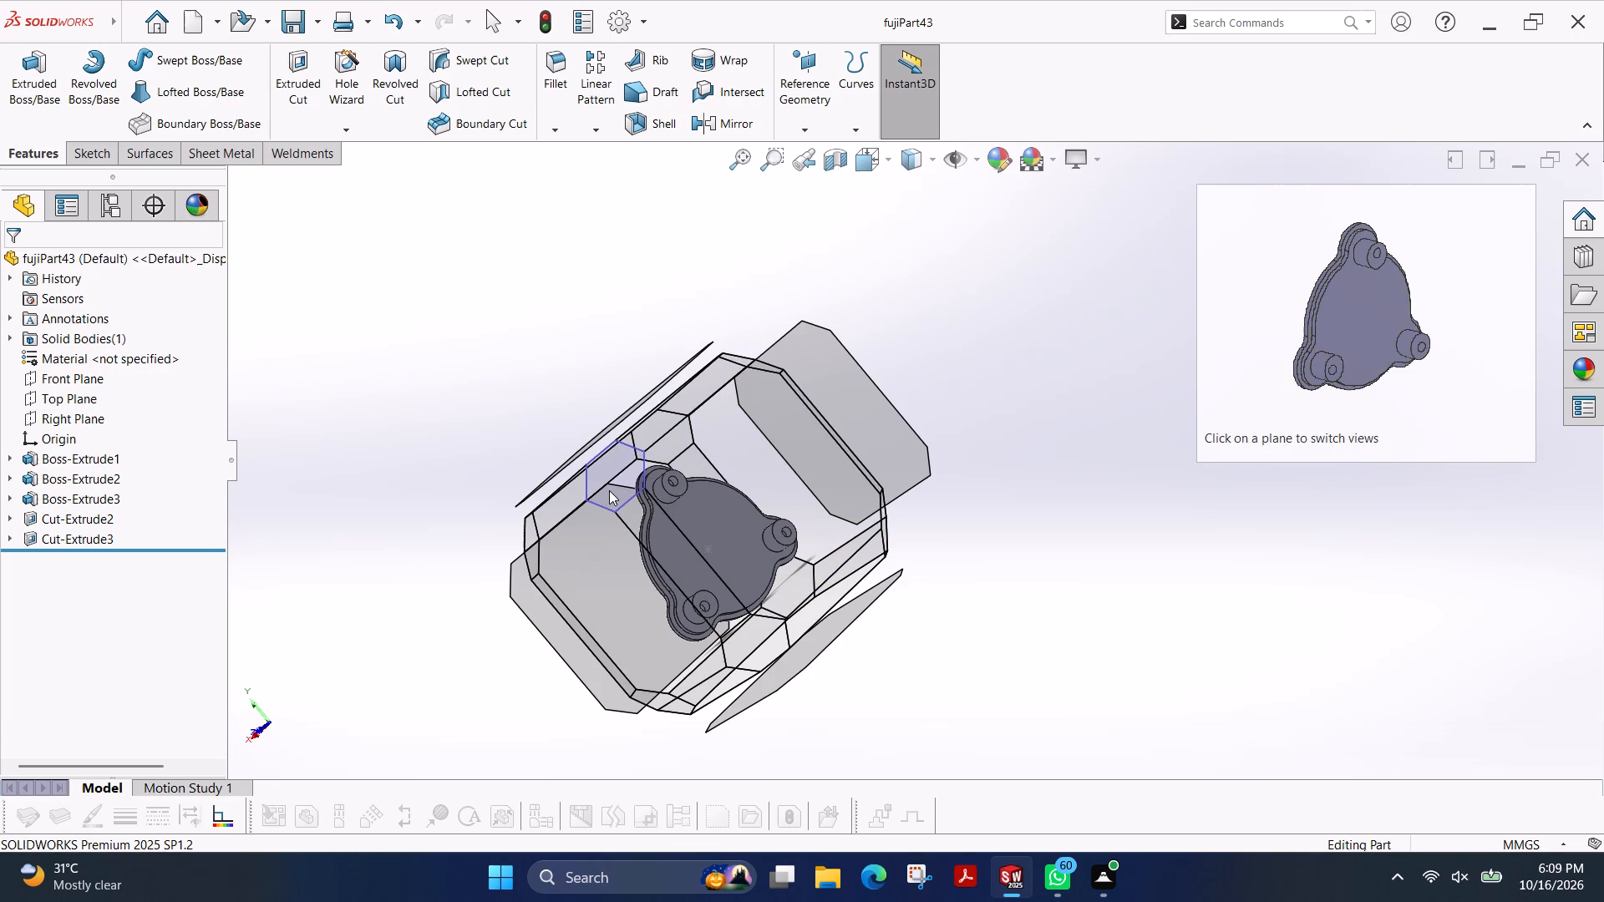
pyautogui.click(754, 641)
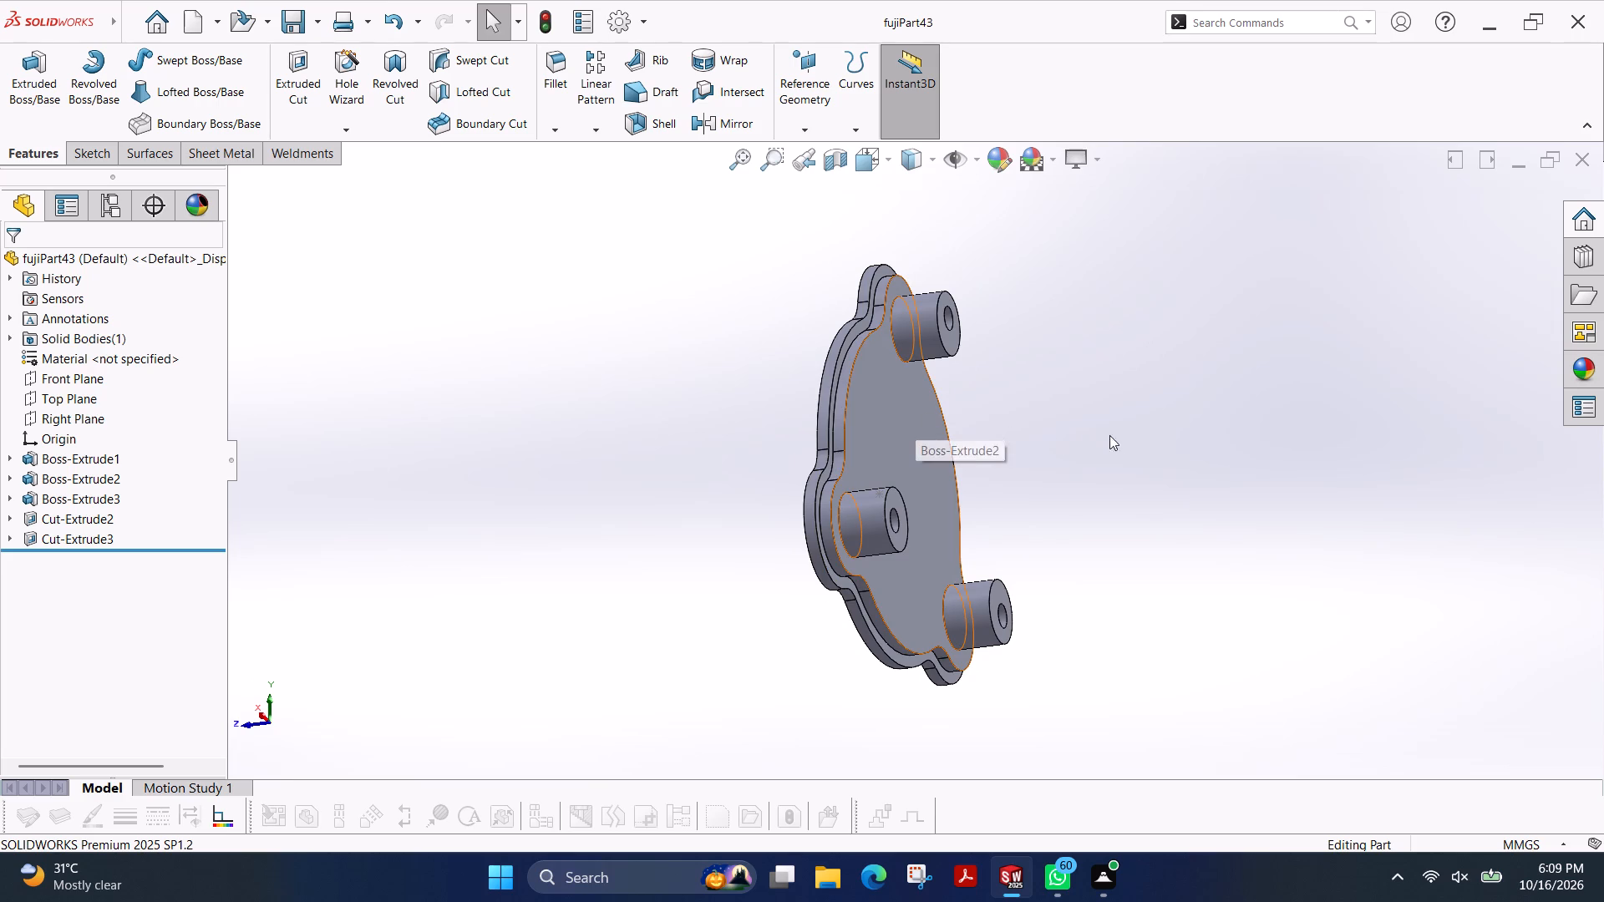
pyautogui.keyDown('ctrl'); pyautogui.moveTo(1115, 438); pyautogui.dragTo(1124, 438); pyautogui.keyUp('ctrl')
pyautogui.keyDown('ctrl'); pyautogui.keyDown('shift'); pyautogui.moveTo(1124, 438); pyautogui.dragTo(1065, 454, button='middle'); pyautogui.keyUp('shift'); pyautogui.keyUp('ctrl')
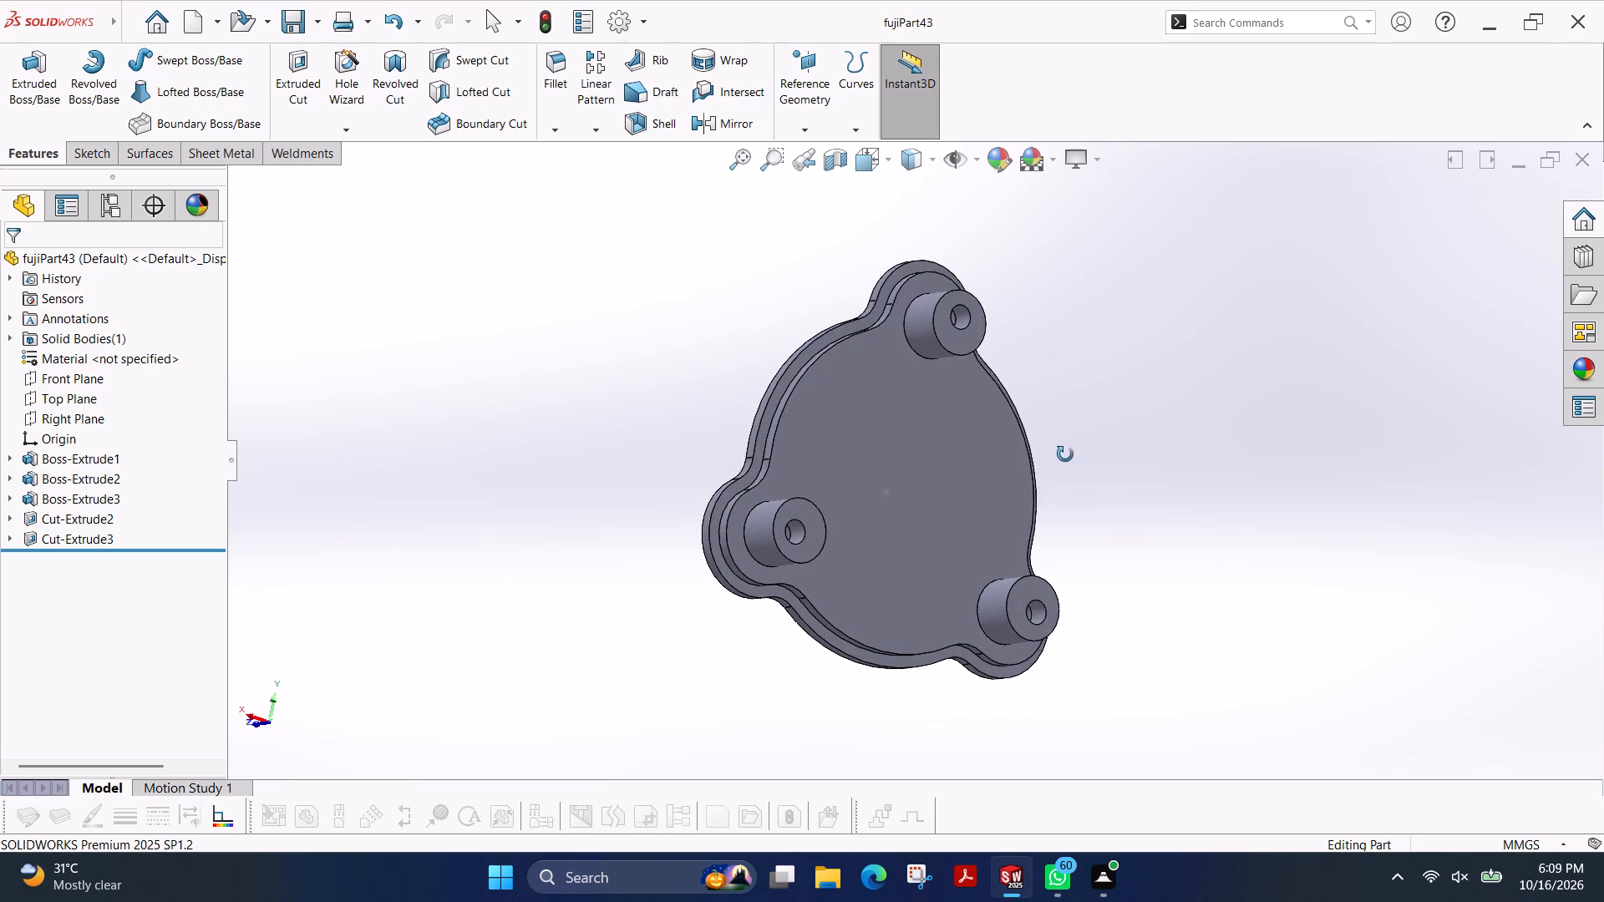
pyautogui.keyDown('ctrl'); pyautogui.keyDown('shift'); pyautogui.moveTo(1065, 454); pyautogui.dragTo(970, 441, button='middle'); pyautogui.keyUp('shift'); pyautogui.keyUp('ctrl')
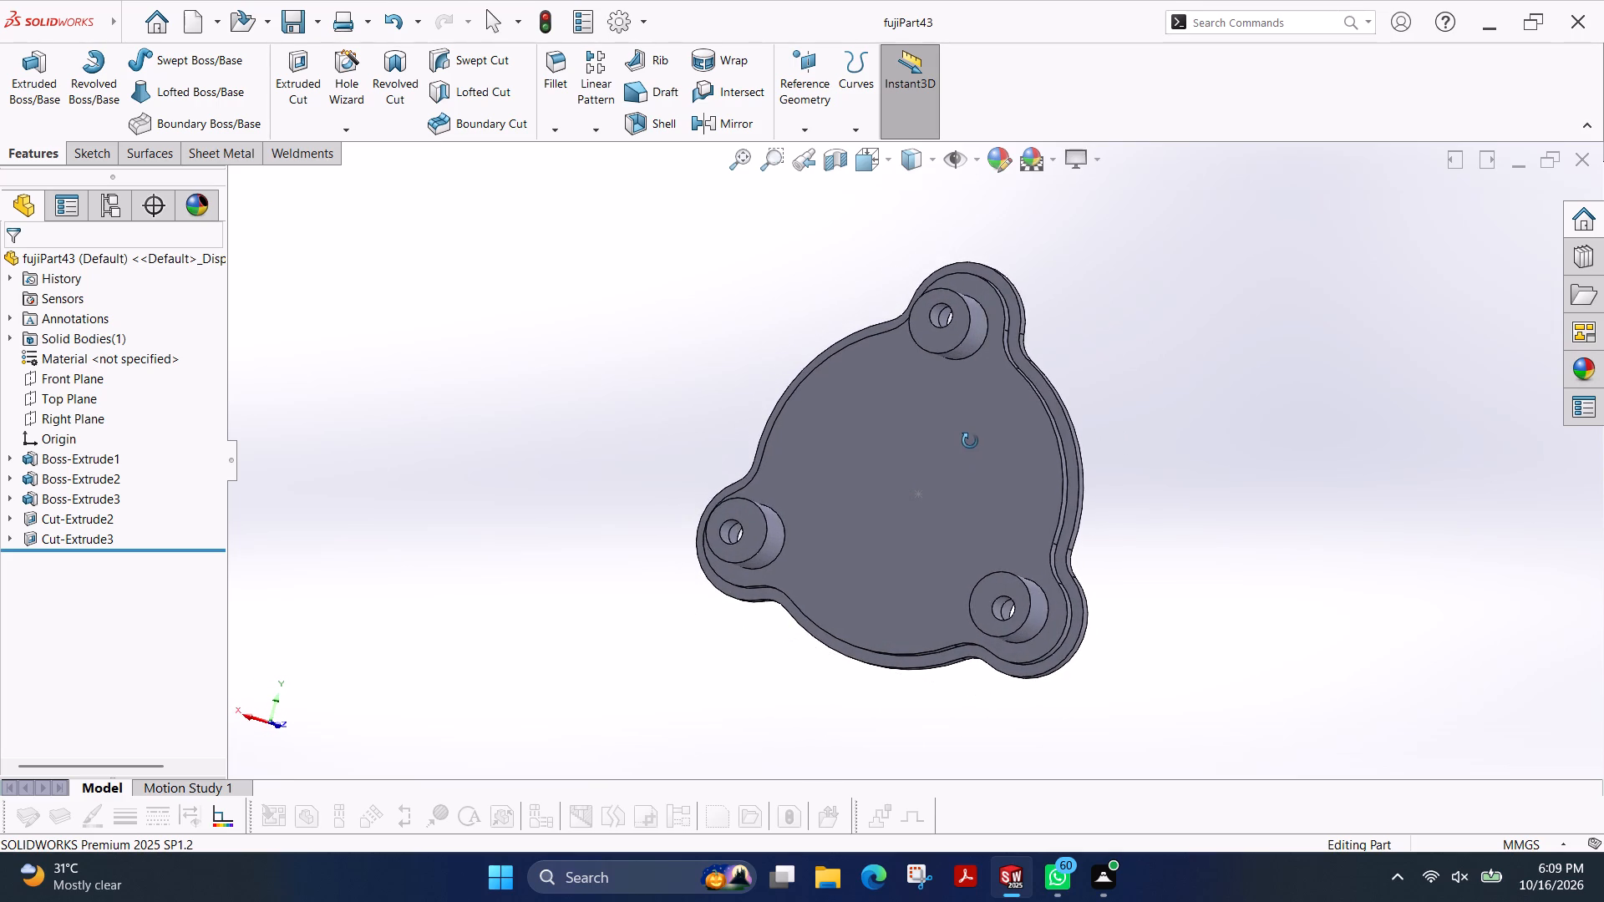
pyautogui.keyDown('ctrl'); pyautogui.keyDown('shift'); pyautogui.moveTo(970, 441); pyautogui.dragTo(965, 400, button='middle'); pyautogui.keyUp('shift'); pyautogui.keyUp('ctrl')
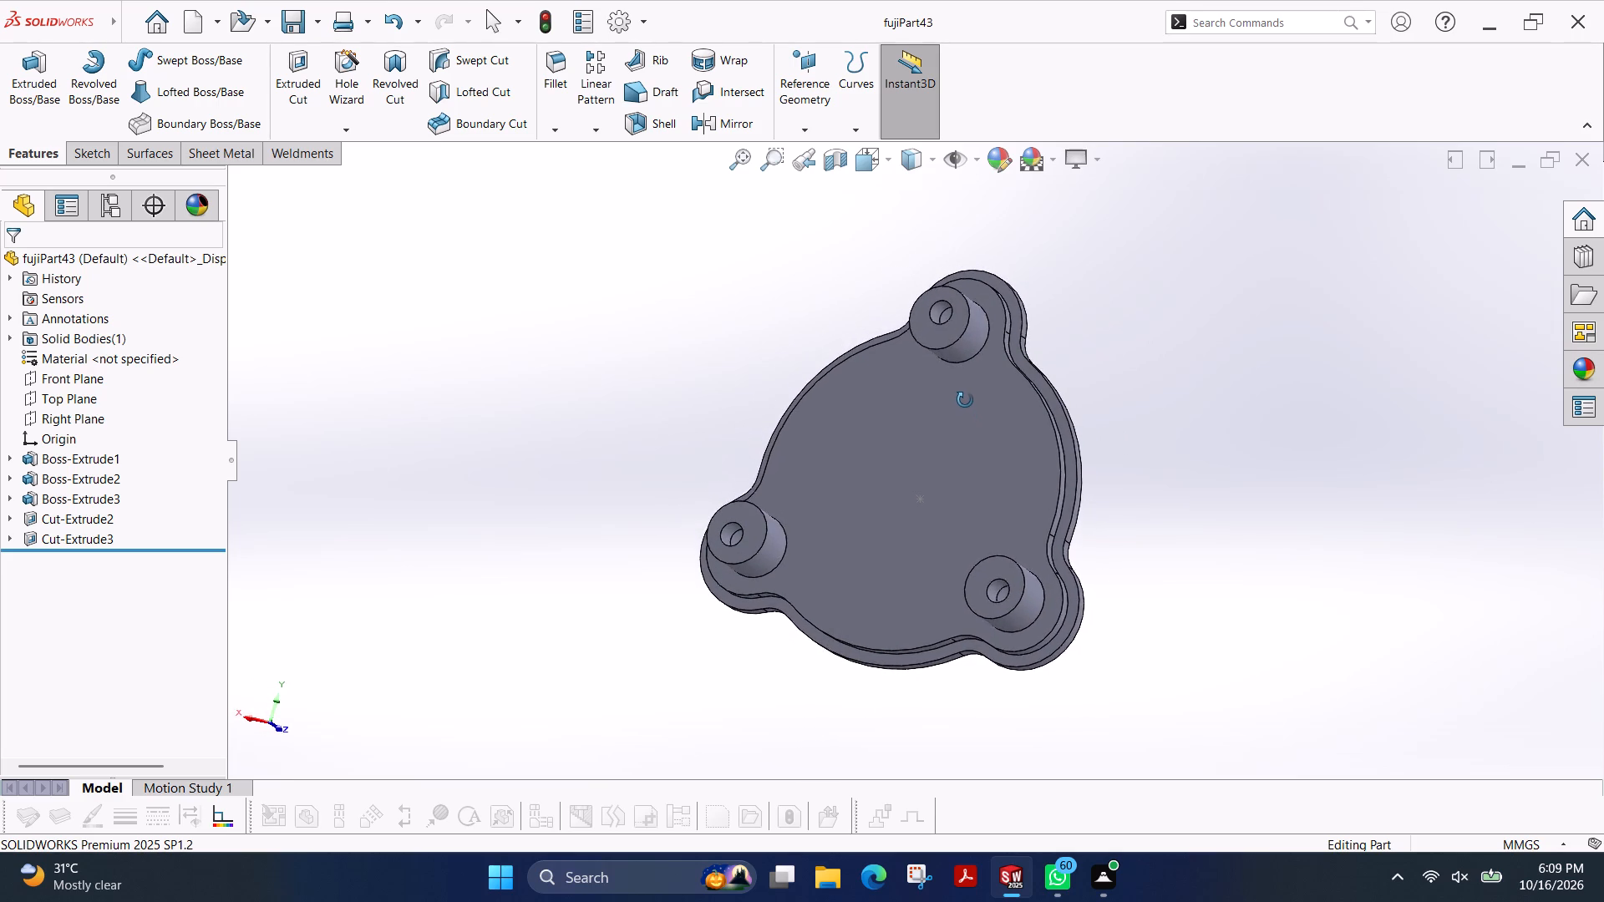
pyautogui.keyDown('ctrl'); pyautogui.keyDown('shift'); pyautogui.moveTo(965, 400); pyautogui.dragTo(966, 301, button='middle'); pyautogui.keyUp('shift'); pyautogui.keyUp('ctrl')
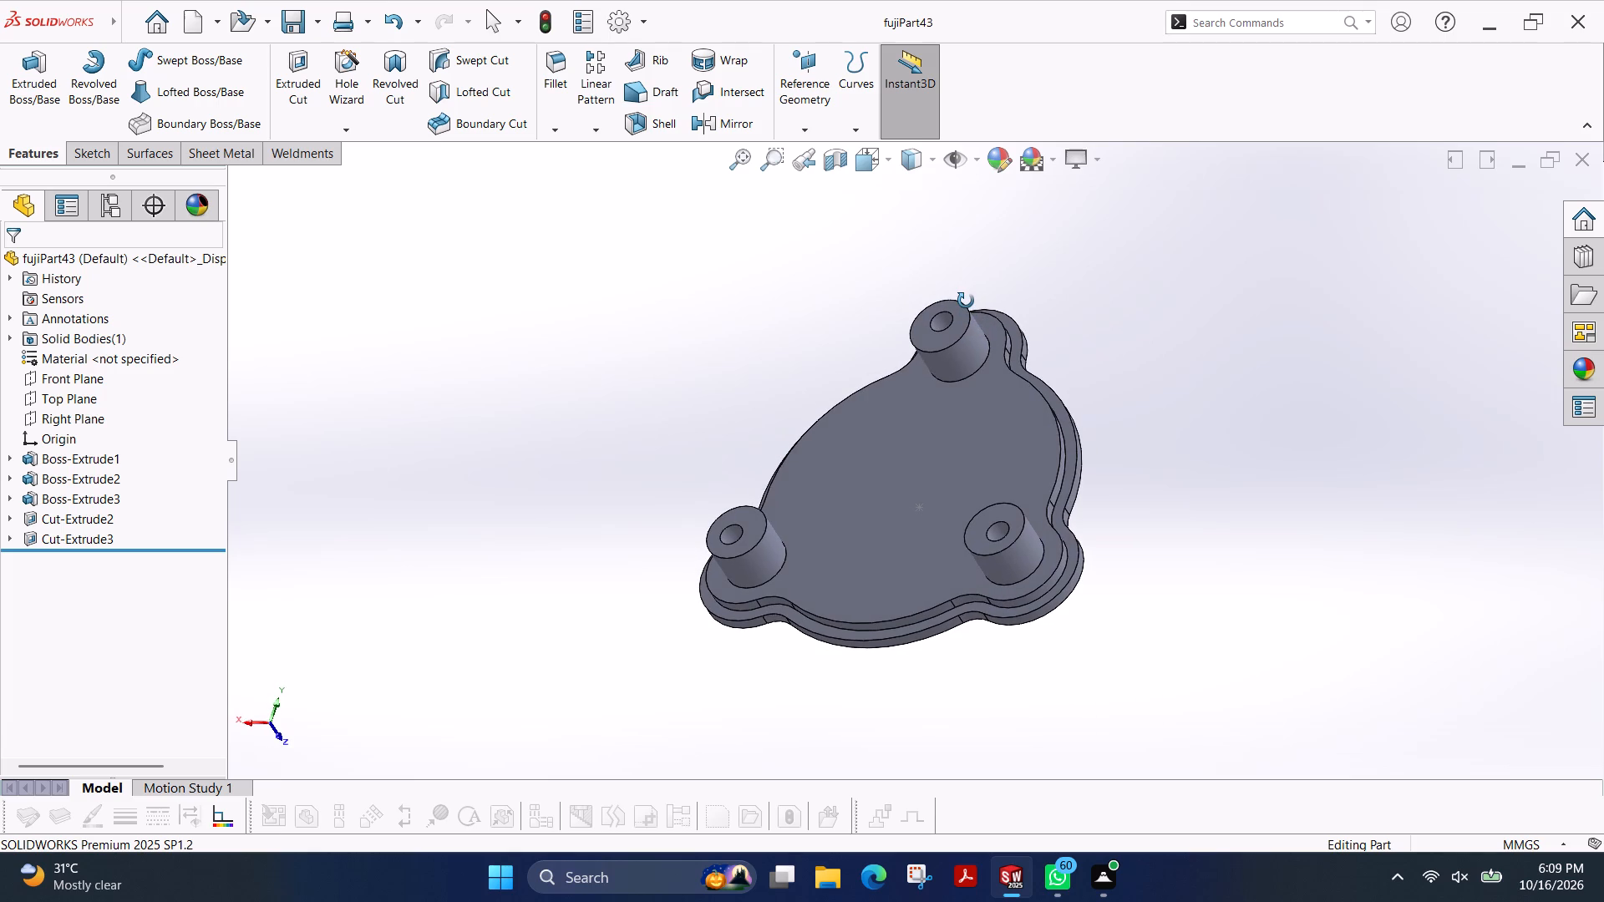
pyautogui.keyDown('ctrl'); pyautogui.keyDown('shift'); pyautogui.moveTo(966, 301); pyautogui.dragTo(978, 302, button='middle'); pyautogui.keyUp('shift'); pyautogui.keyUp('ctrl')
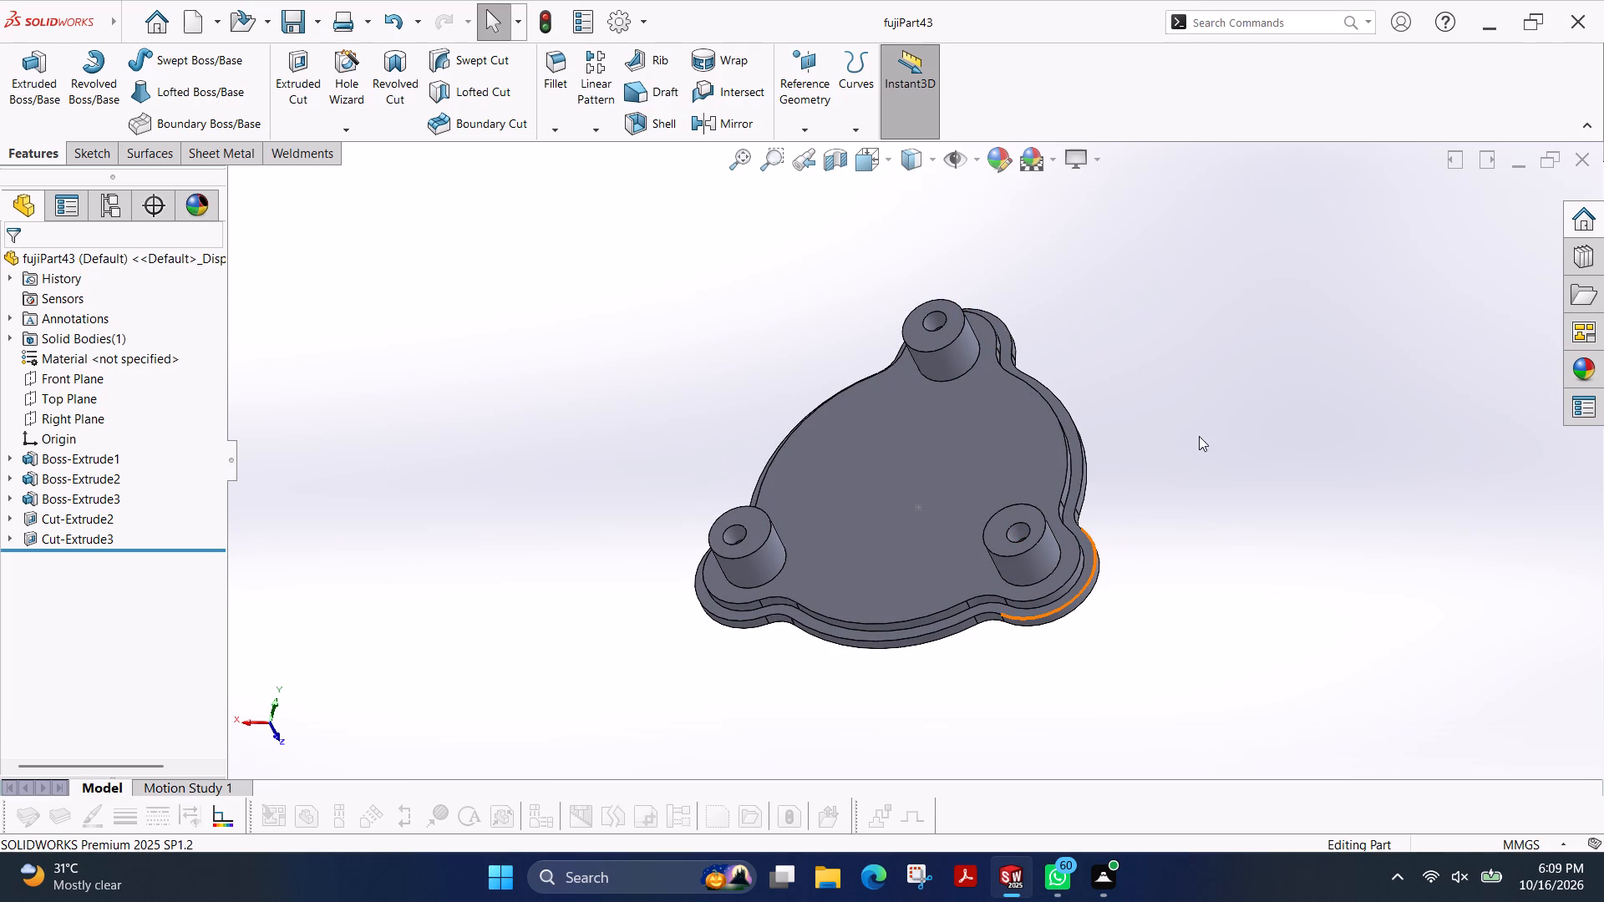
pyautogui.keyDown('ctrl'); pyautogui.keyDown('shift'); pyautogui.moveTo(1199, 436); pyautogui.dragTo(1175, 432, button='middle'); pyautogui.keyUp('shift'); pyautogui.keyUp('ctrl')
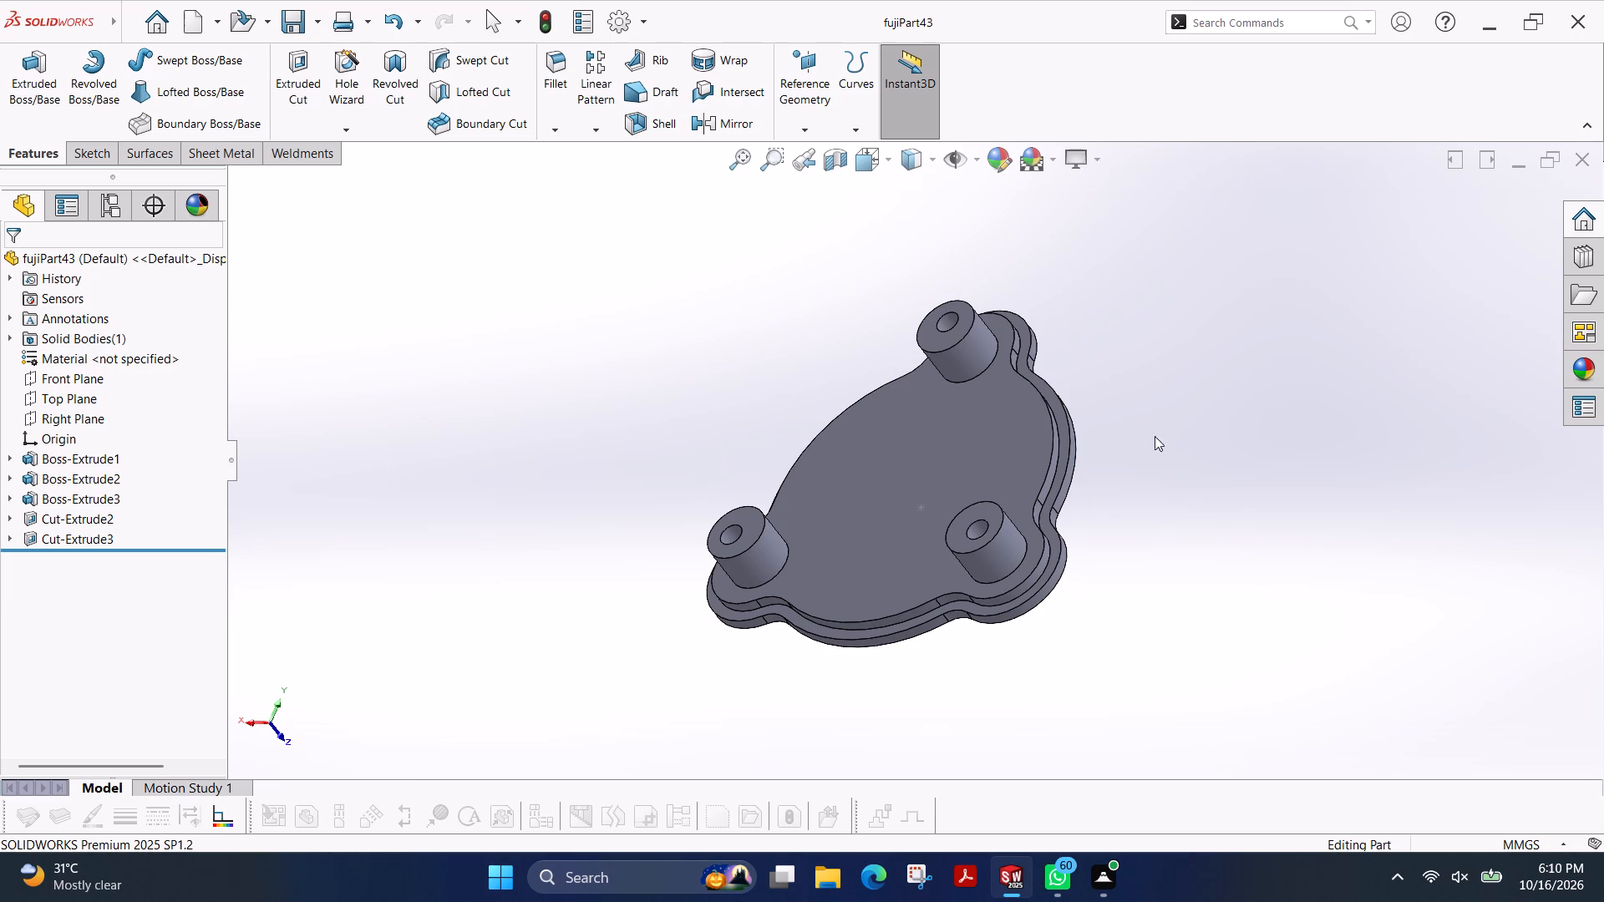
pyautogui.keyDown('ctrl'); pyautogui.keyDown('shift'); pyautogui.moveTo(1160, 460); pyautogui.dragTo(1164, 464, button='middle'); pyautogui.keyUp('shift'); pyautogui.keyUp('ctrl')
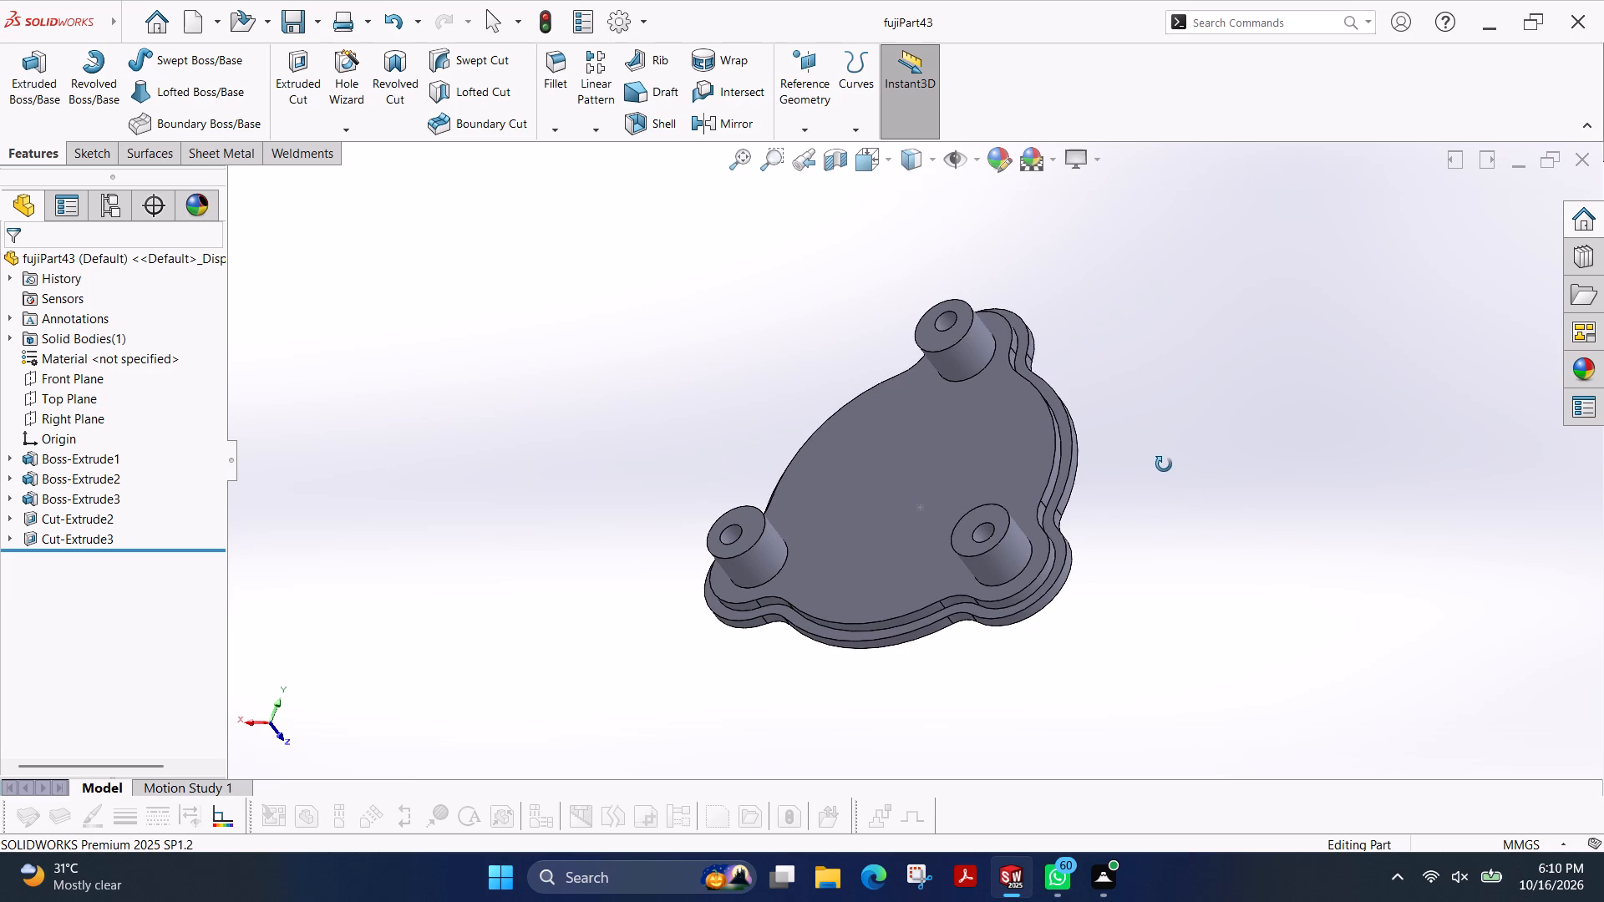
pyautogui.keyDown('ctrl'); pyautogui.keyDown('shift'); pyautogui.moveTo(1164, 464); pyautogui.dragTo(1184, 464, button='middle'); pyautogui.keyUp('shift'); pyautogui.keyUp('ctrl')
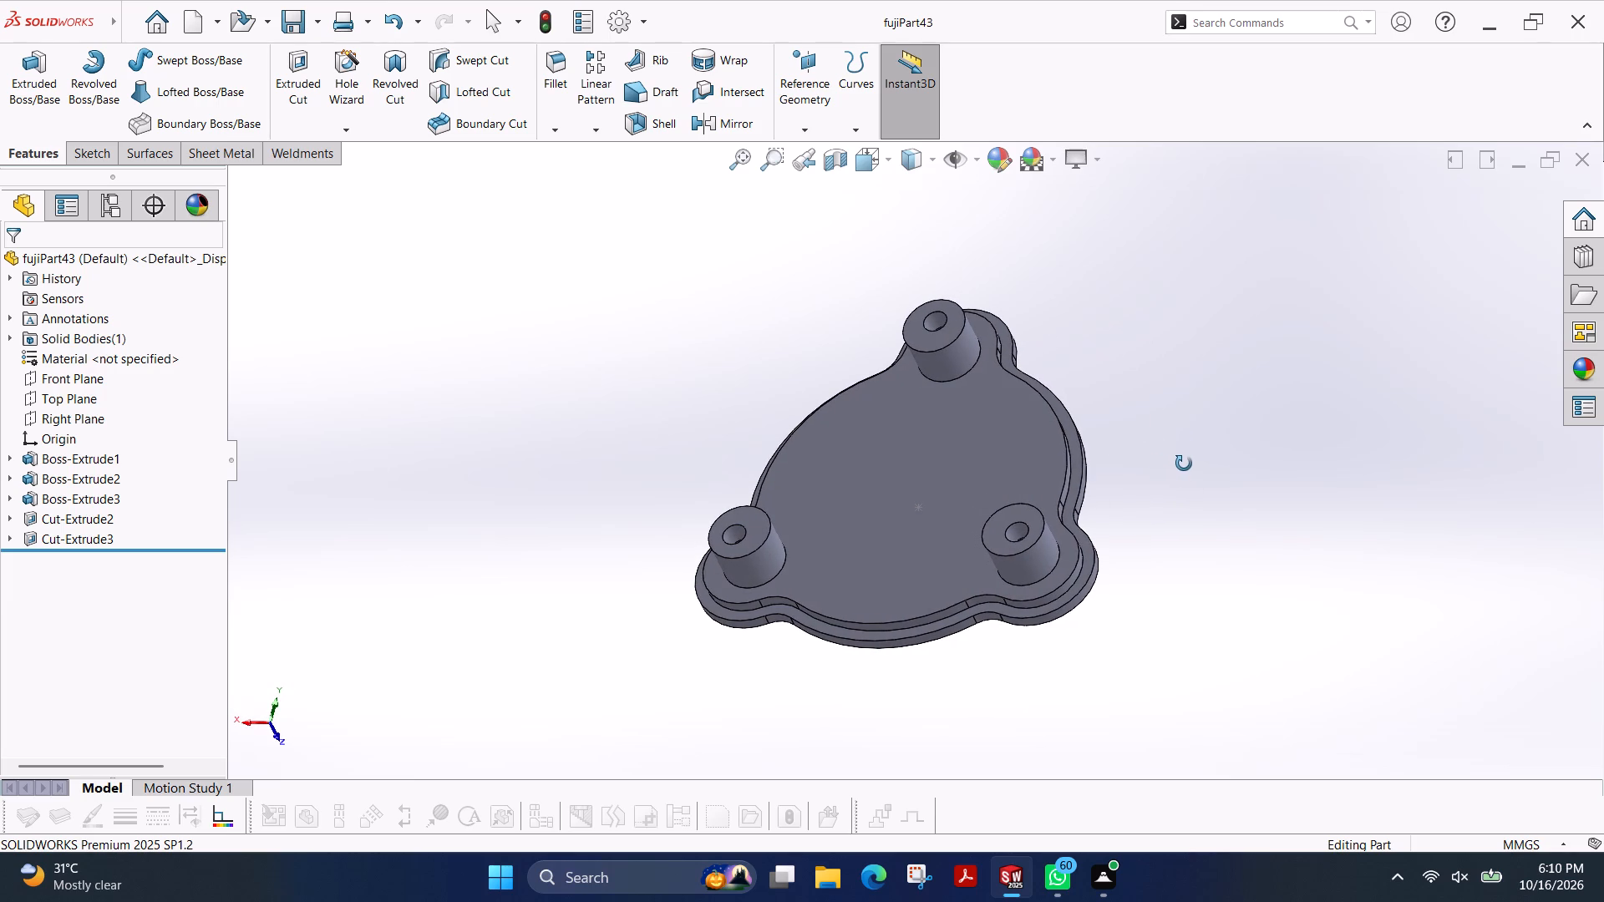
pyautogui.keyDown('ctrl'); pyautogui.keyDown('shift'); pyautogui.moveTo(1184, 464); pyautogui.dragTo(1185, 468, button='middle'); pyautogui.keyUp('shift'); pyautogui.keyUp('ctrl')
pyautogui.keyDown('ctrl'); pyautogui.keyDown('shift'); pyautogui.moveTo(687, 680); pyautogui.dragTo(678, 649, button='middle'); pyautogui.keyUp('shift'); pyautogui.keyUp('ctrl')
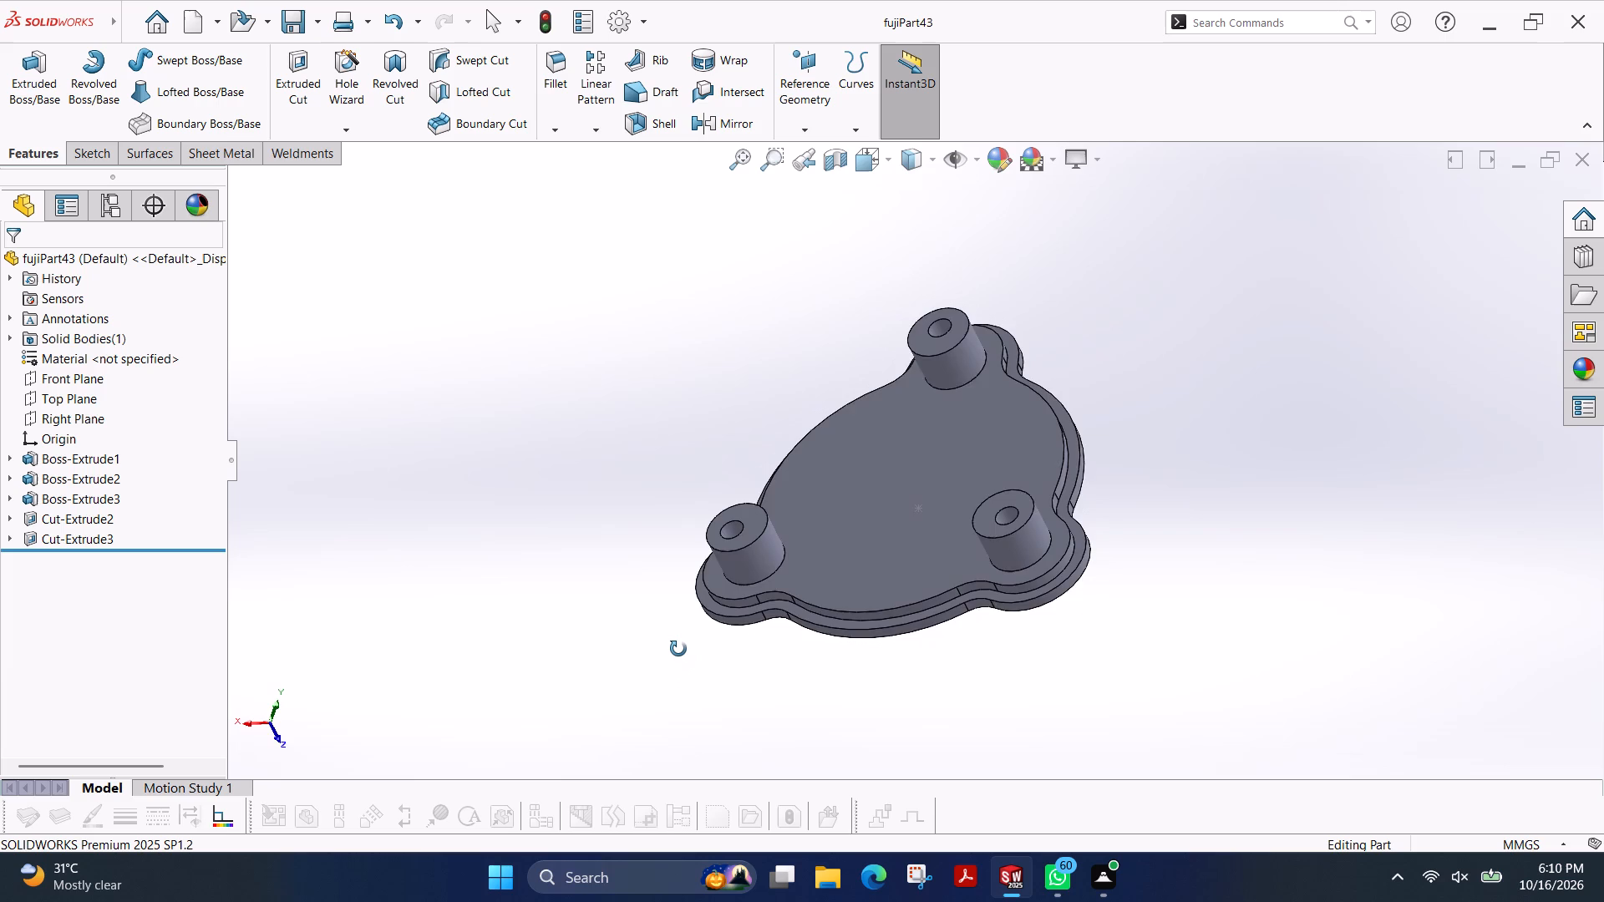
pyautogui.keyDown('ctrl'); pyautogui.keyDown('shift'); pyautogui.moveTo(678, 649); pyautogui.dragTo(663, 576, button='middle'); pyautogui.keyUp('shift'); pyautogui.keyUp('ctrl')
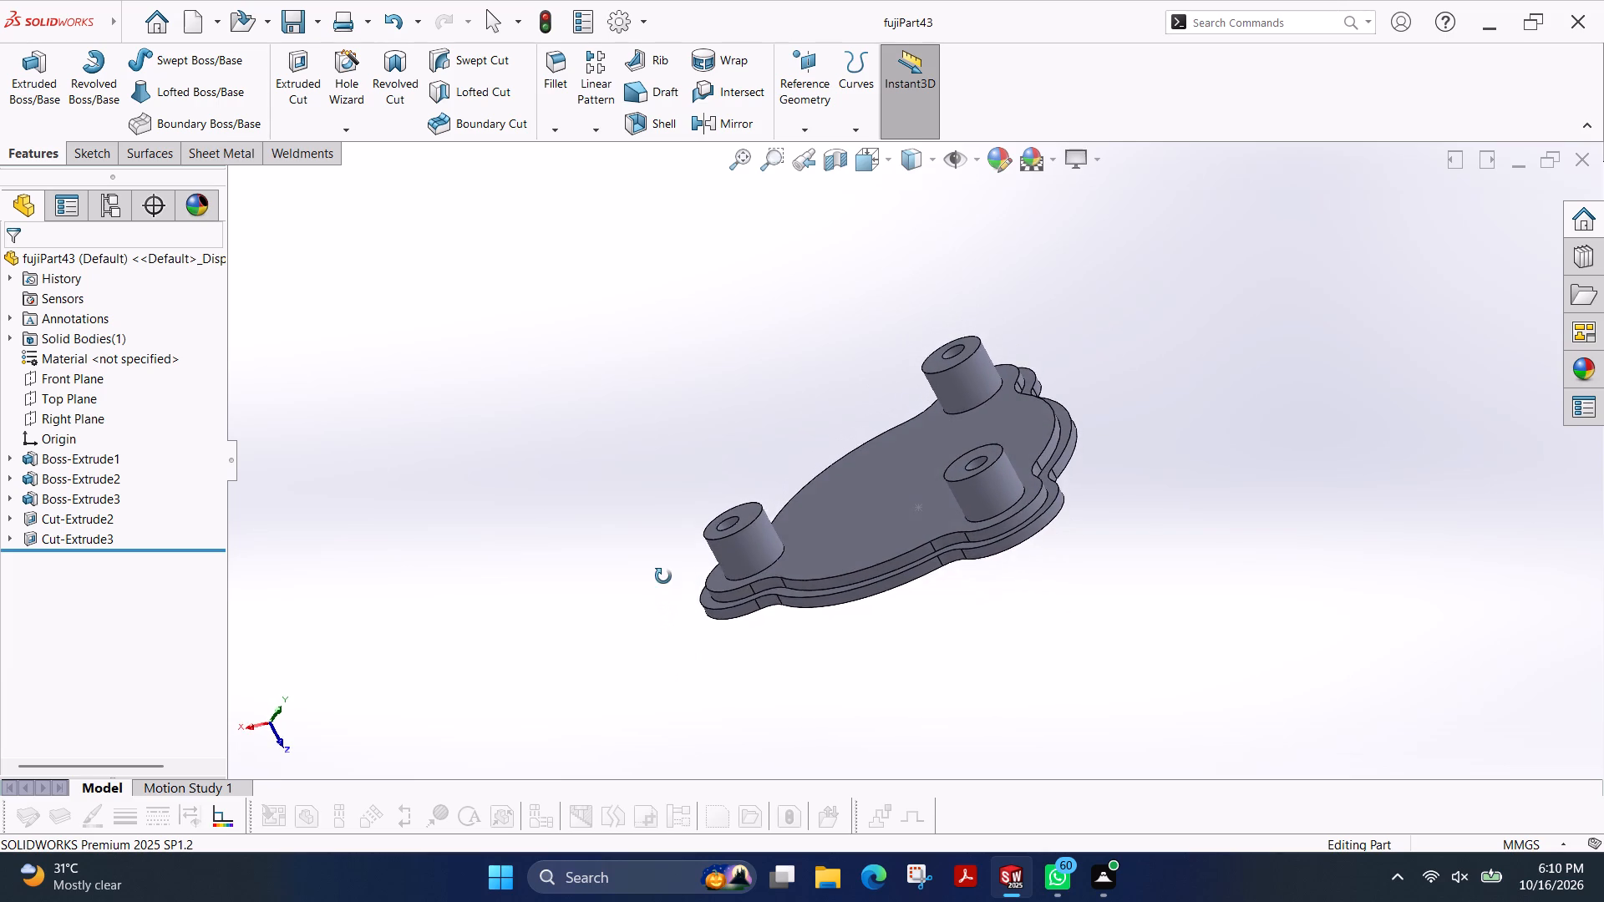
pyautogui.keyDown('ctrl'); pyautogui.keyDown('shift'); pyautogui.moveTo(663, 576); pyautogui.dragTo(663, 569, button='middle'); pyautogui.keyUp('shift'); pyautogui.keyUp('ctrl')
pyautogui.keyDown('ctrl'); pyautogui.keyDown('shift'); pyautogui.moveTo(1152, 415); pyautogui.dragTo(1180, 461, button='middle'); pyautogui.keyUp('shift'); pyautogui.keyUp('ctrl')
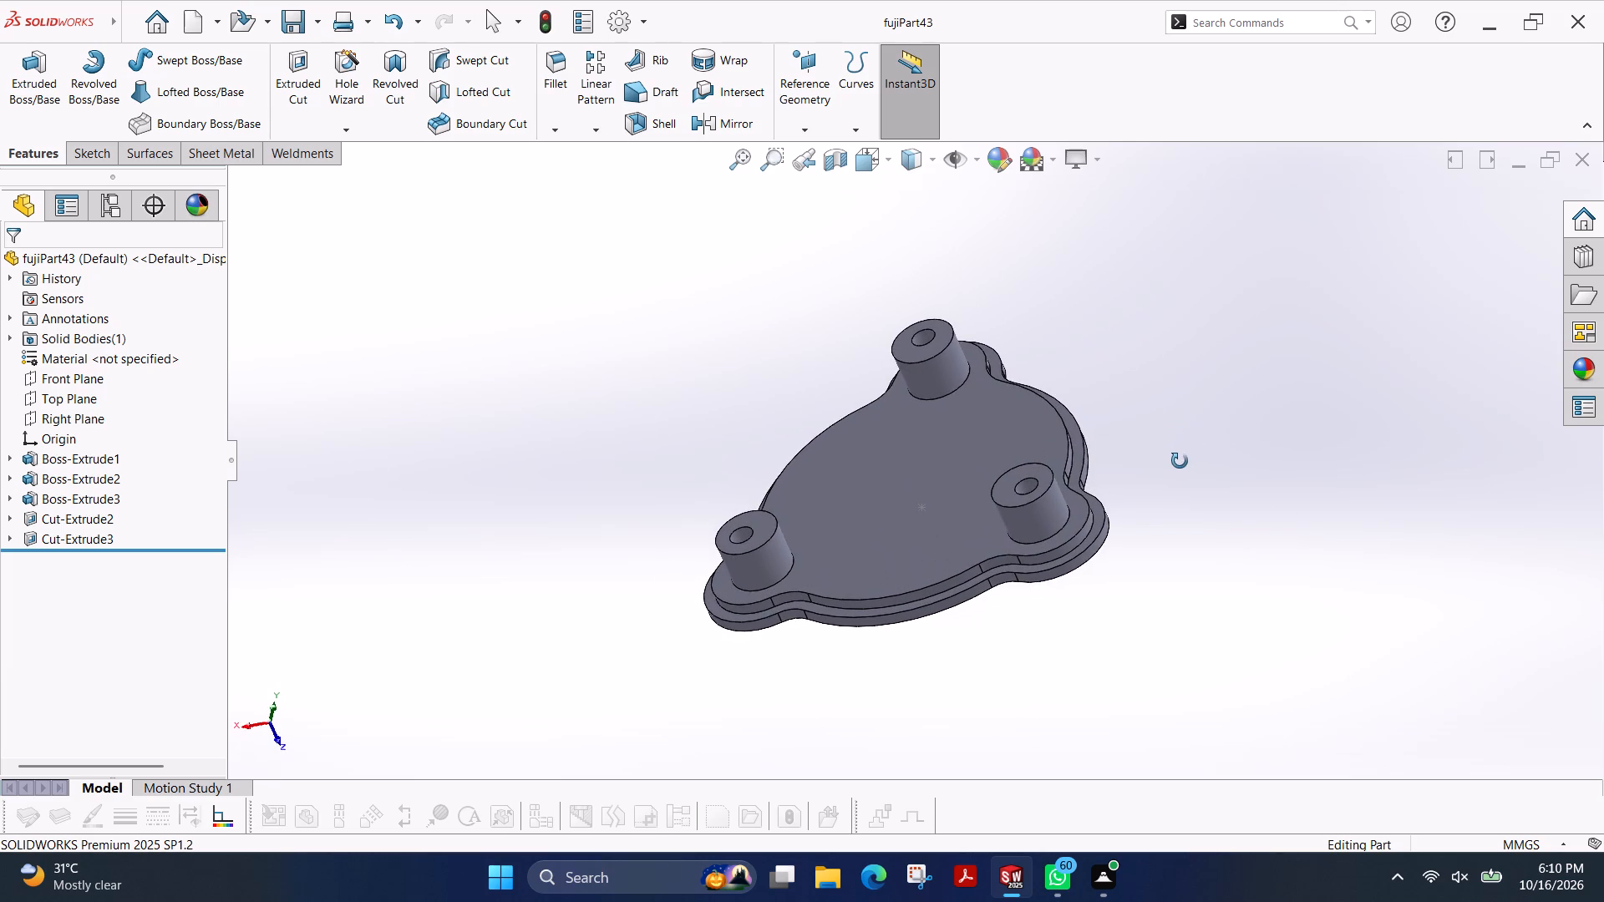
pyautogui.keyDown('ctrl'); pyautogui.keyDown('shift'); pyautogui.moveTo(1180, 461); pyautogui.dragTo(1175, 464, button='middle'); pyautogui.keyUp('shift'); pyautogui.keyUp('ctrl')
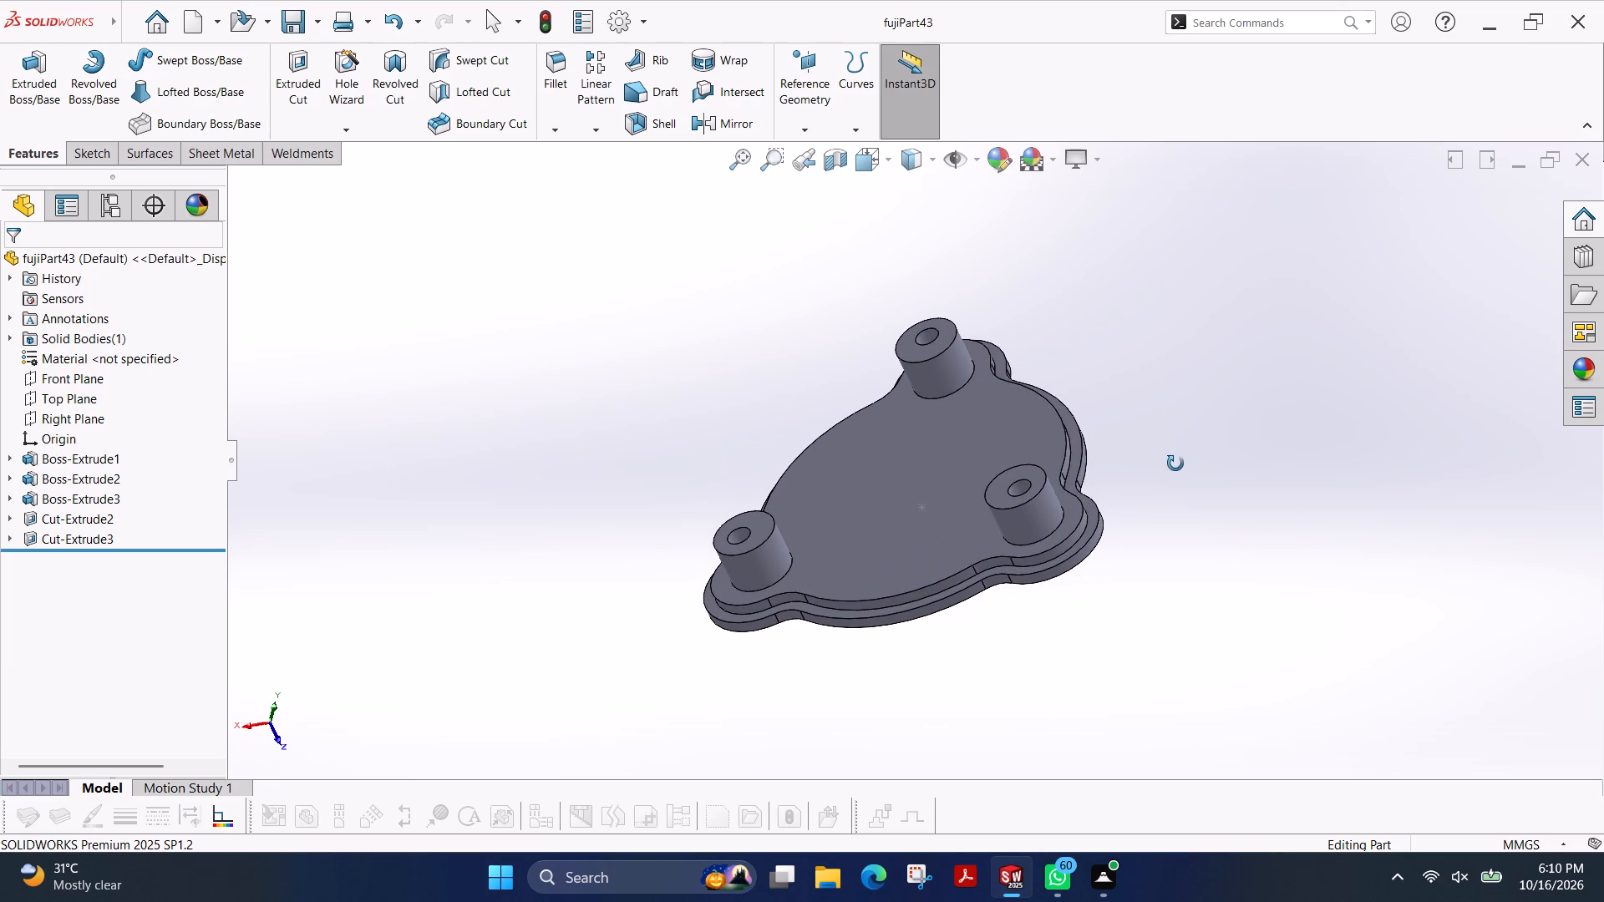
pyautogui.keyDown('ctrl'); pyautogui.keyDown('shift'); pyautogui.moveTo(1175, 464); pyautogui.dragTo(1200, 453, button='middle'); pyautogui.keyUp('shift'); pyautogui.keyUp('ctrl')
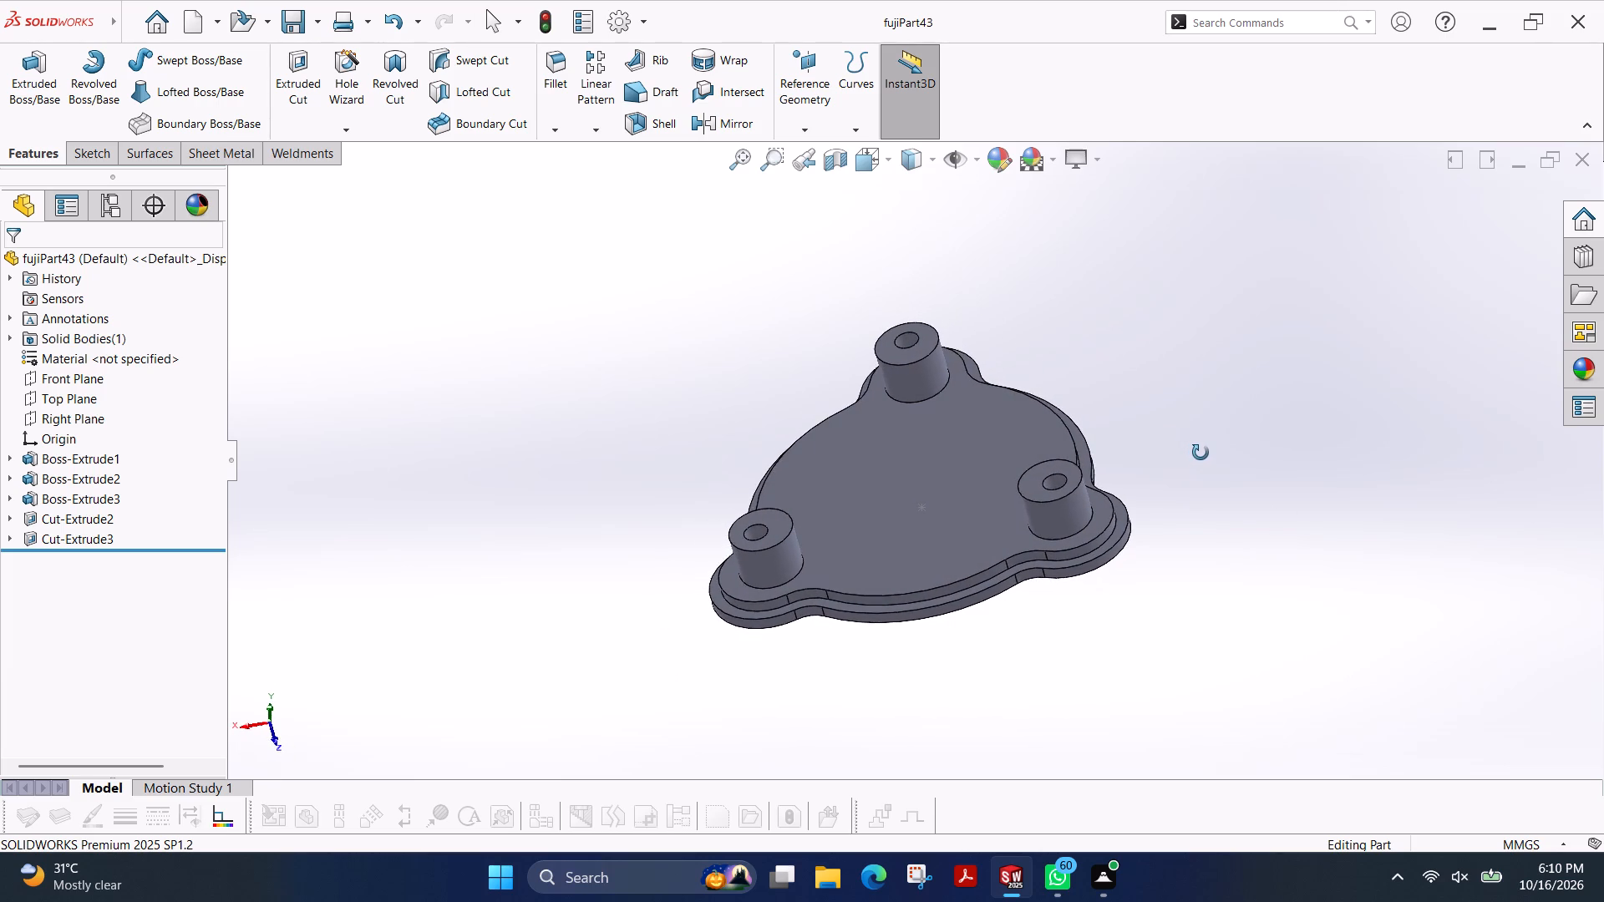
pyautogui.keyDown('ctrl'); pyautogui.keyDown('shift'); pyautogui.moveTo(1200, 453); pyautogui.dragTo(1200, 459, button='middle'); pyautogui.keyUp('shift'); pyautogui.keyUp('ctrl')
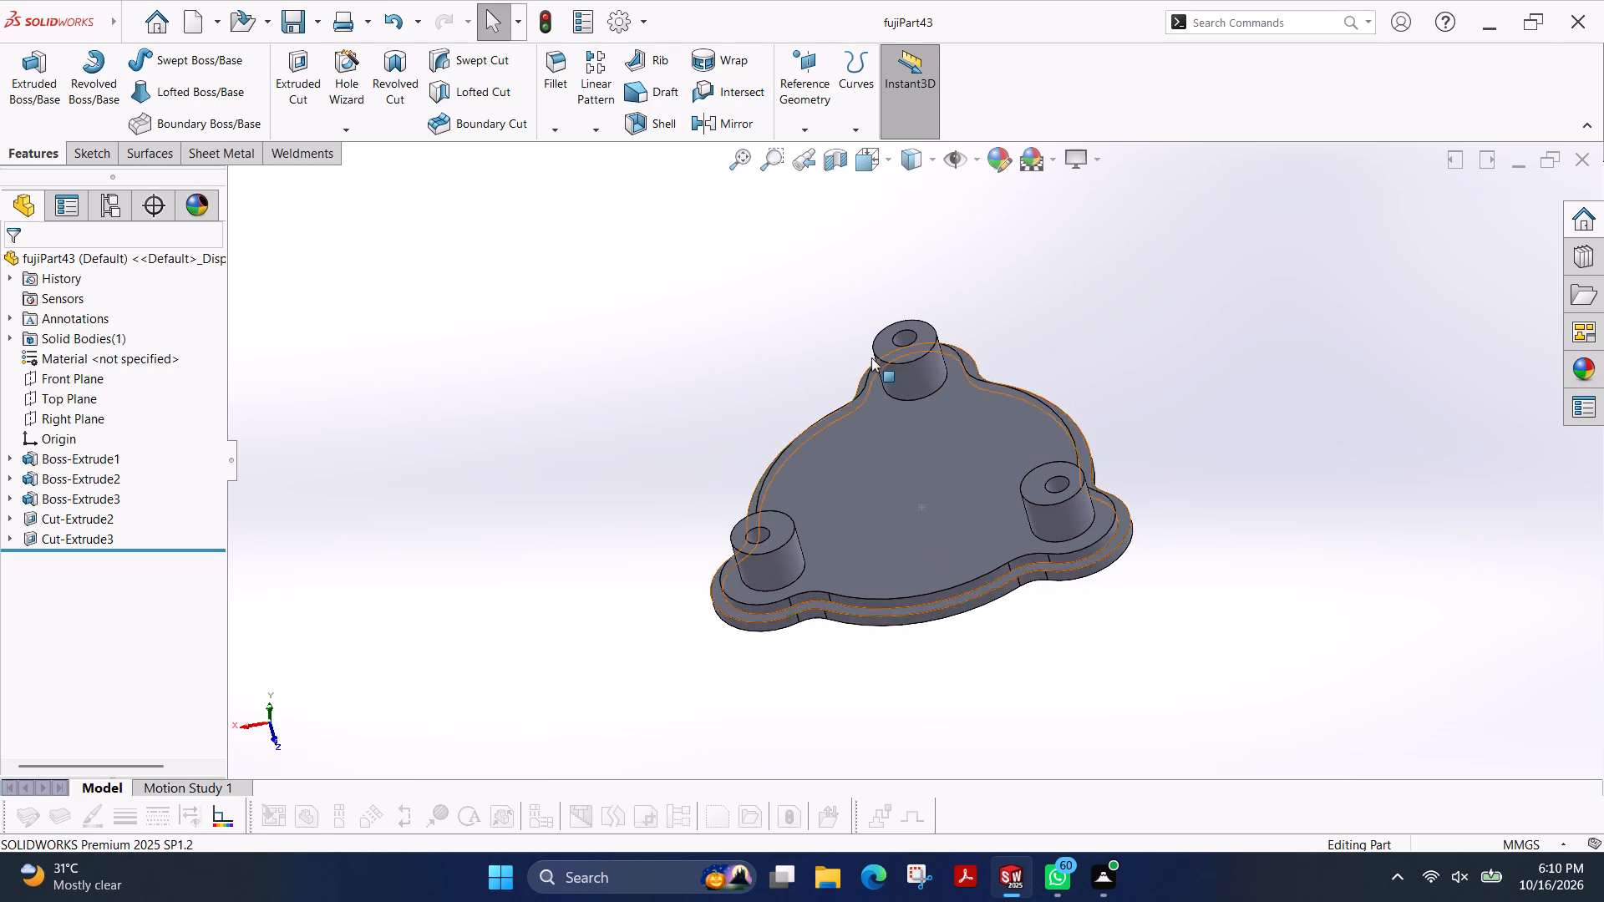
# Orient the part isometrically with its three bosses facing forward and add this current view to the drawing, beside the projected isometric view.
pyautogui.click(884, 166)
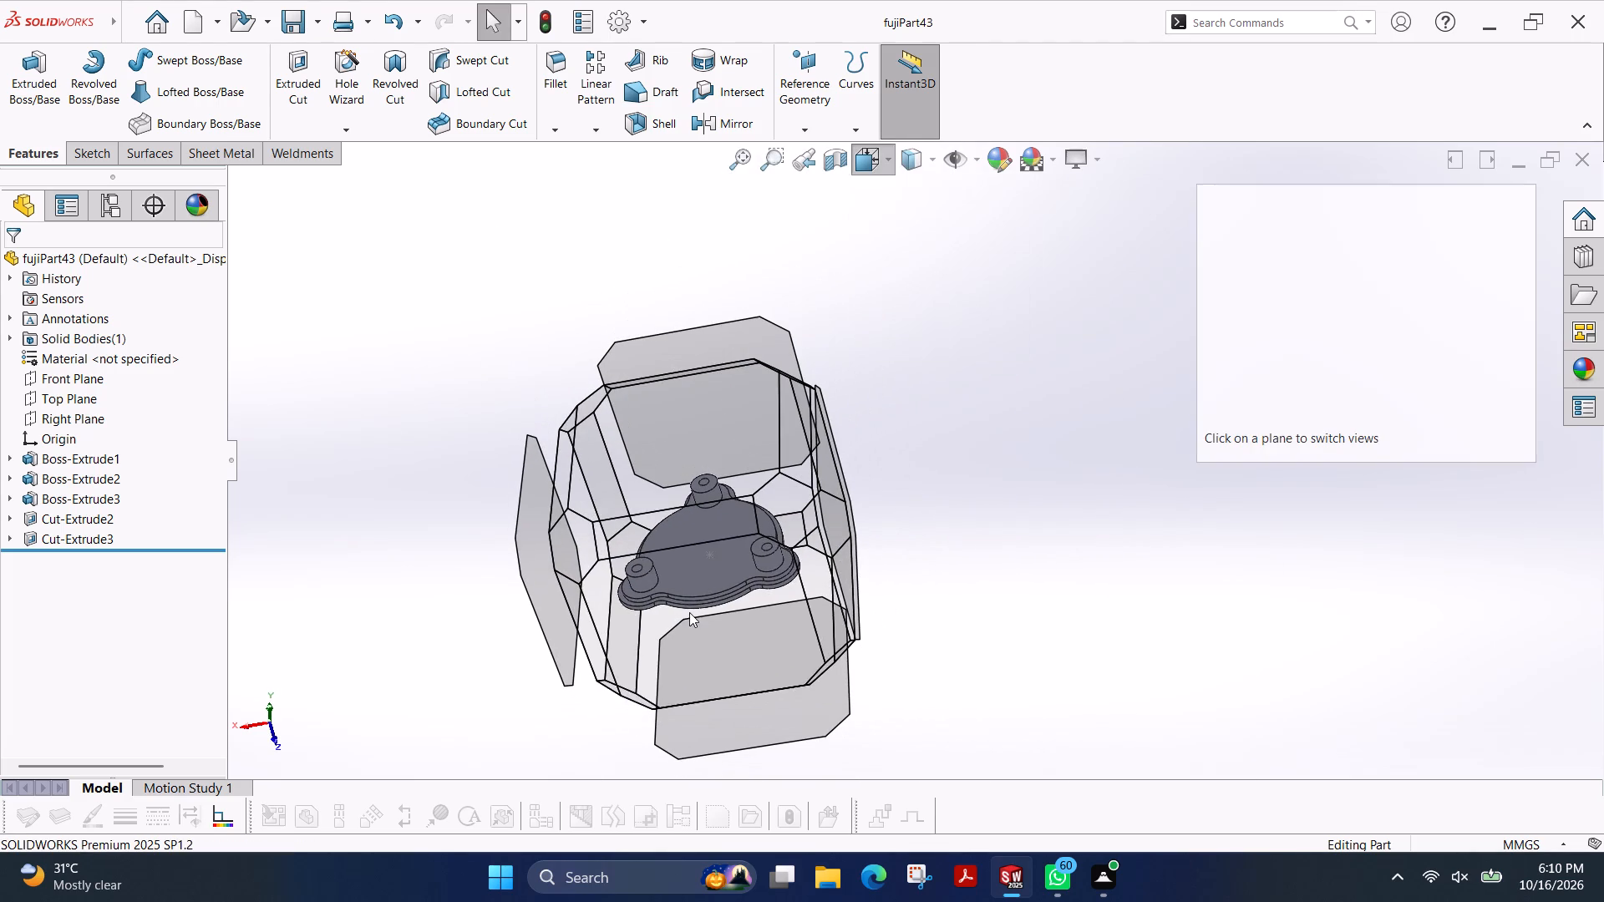
pyautogui.click(570, 549)
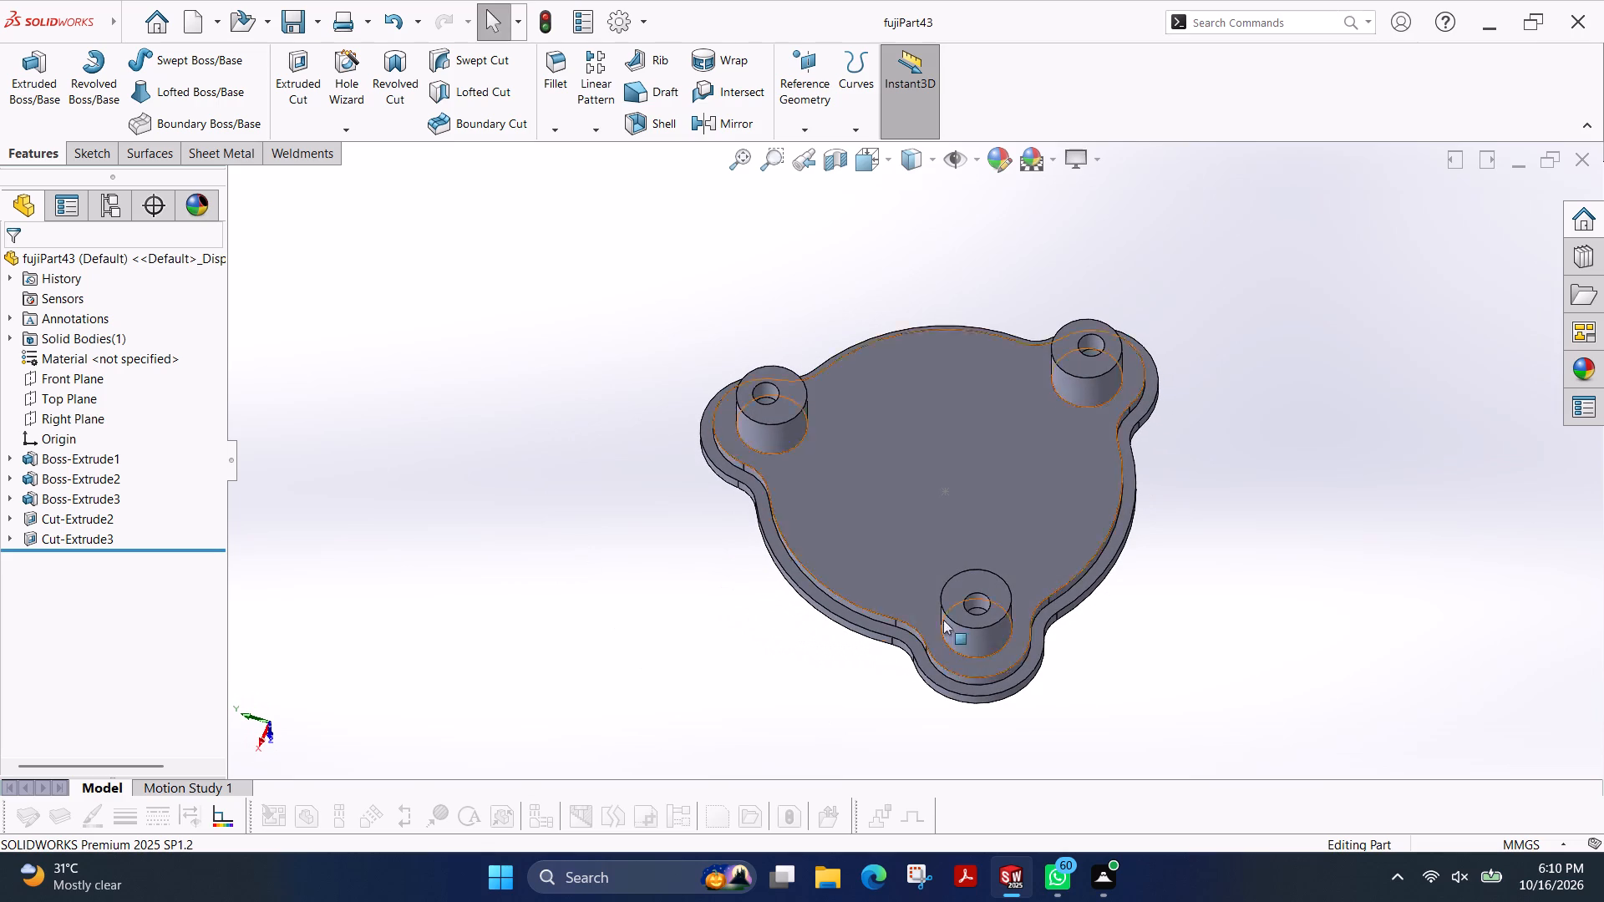
pyautogui.scroll(2, 1259, 561)
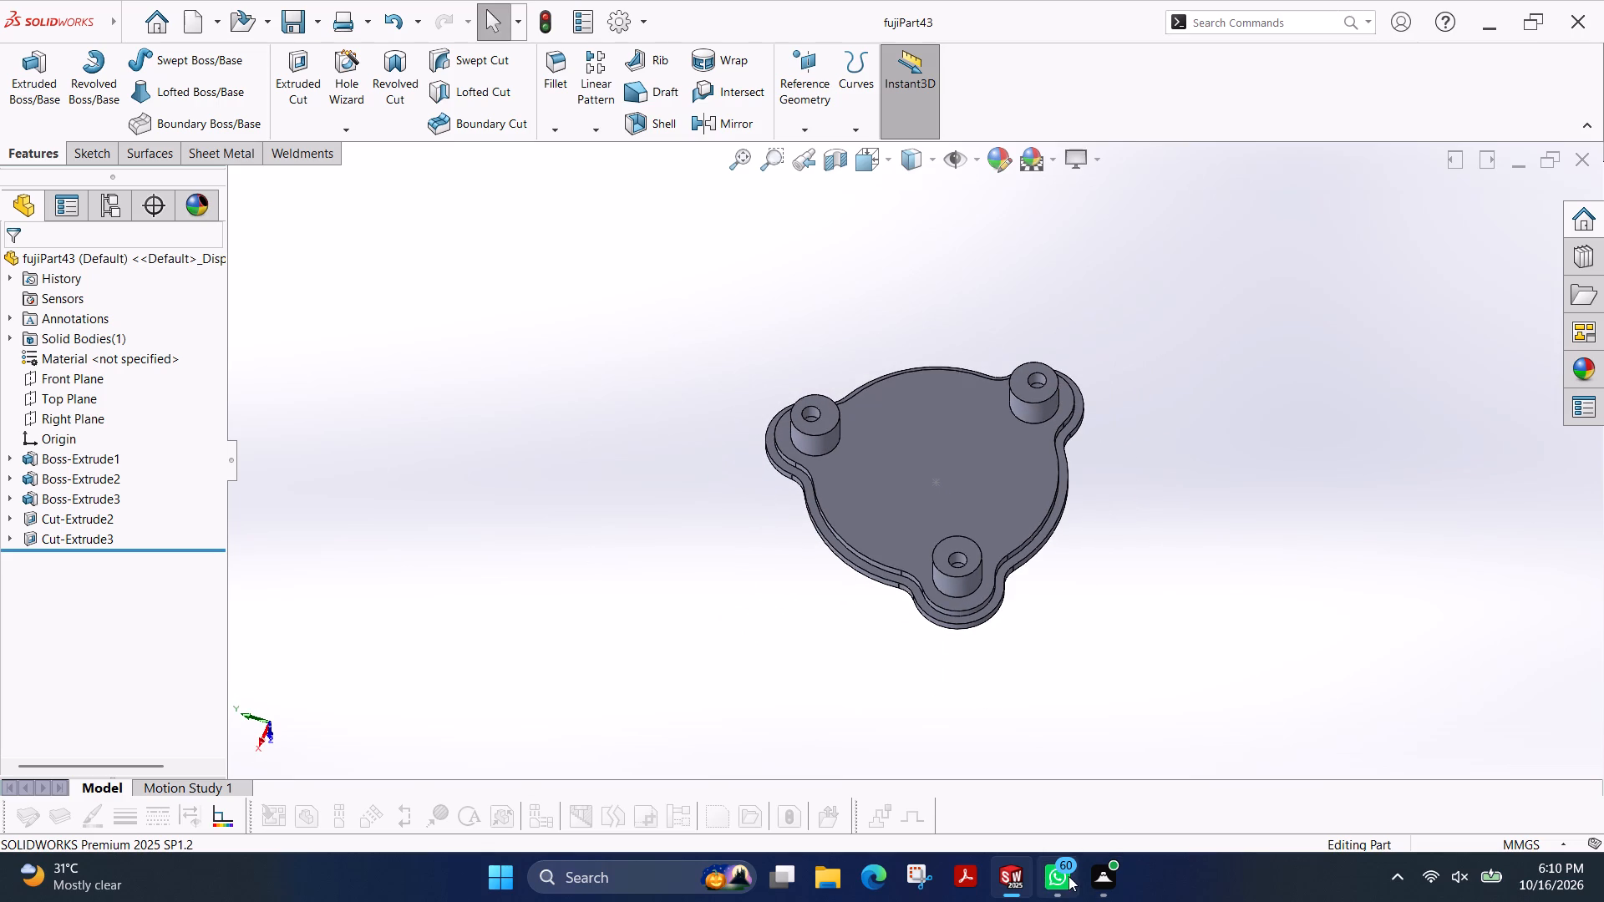
pyautogui.click(1175, 753)
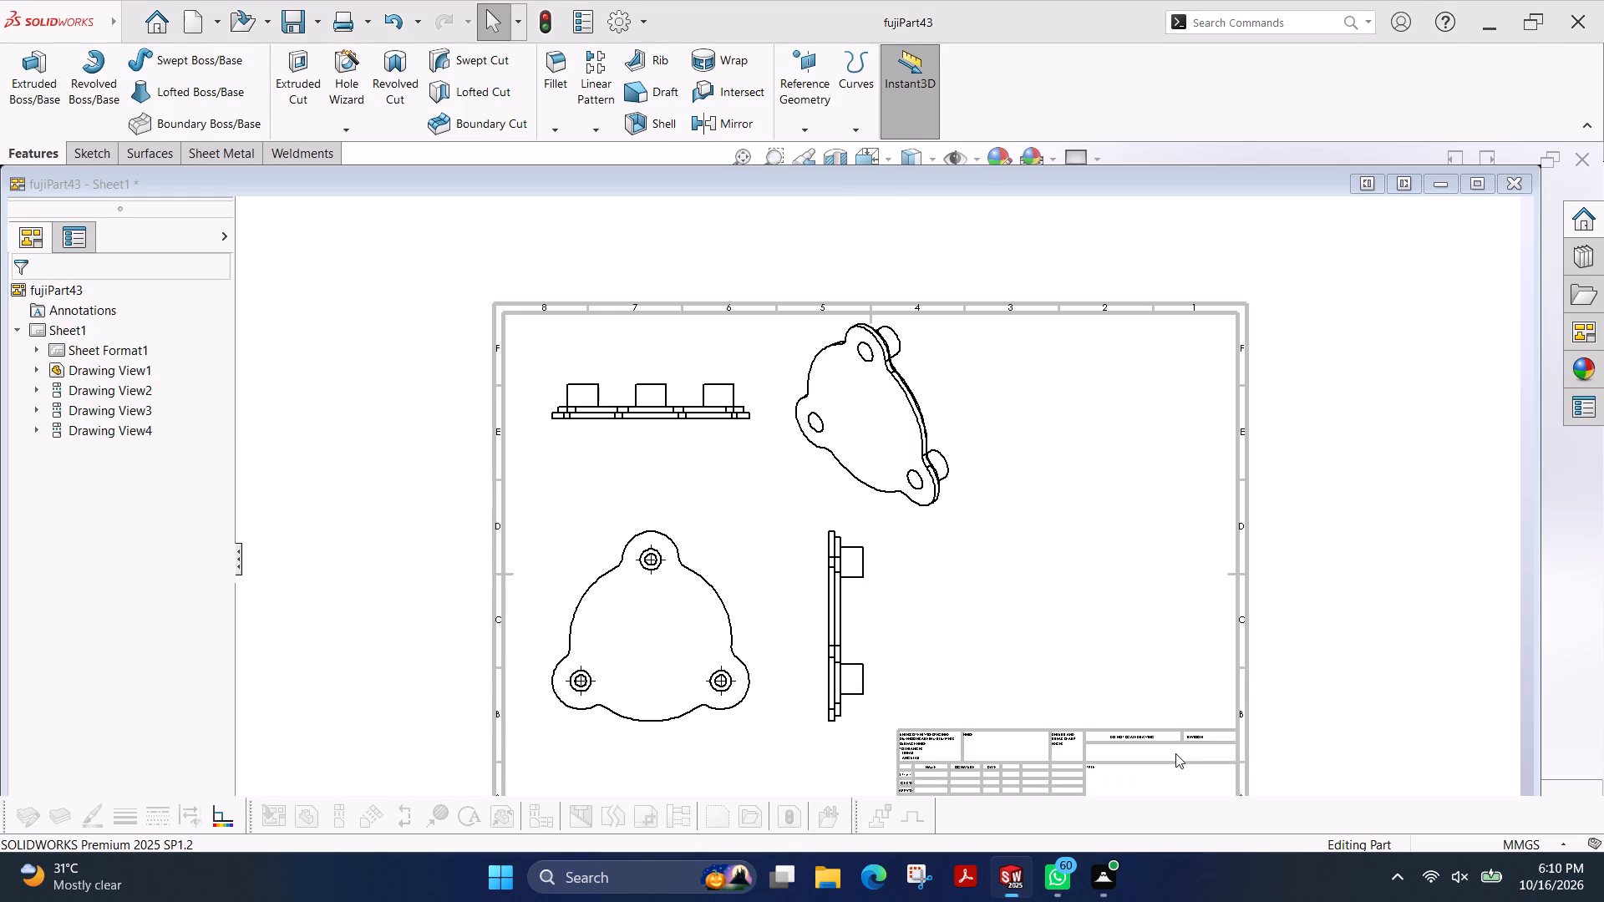
pyautogui.click(1586, 348)
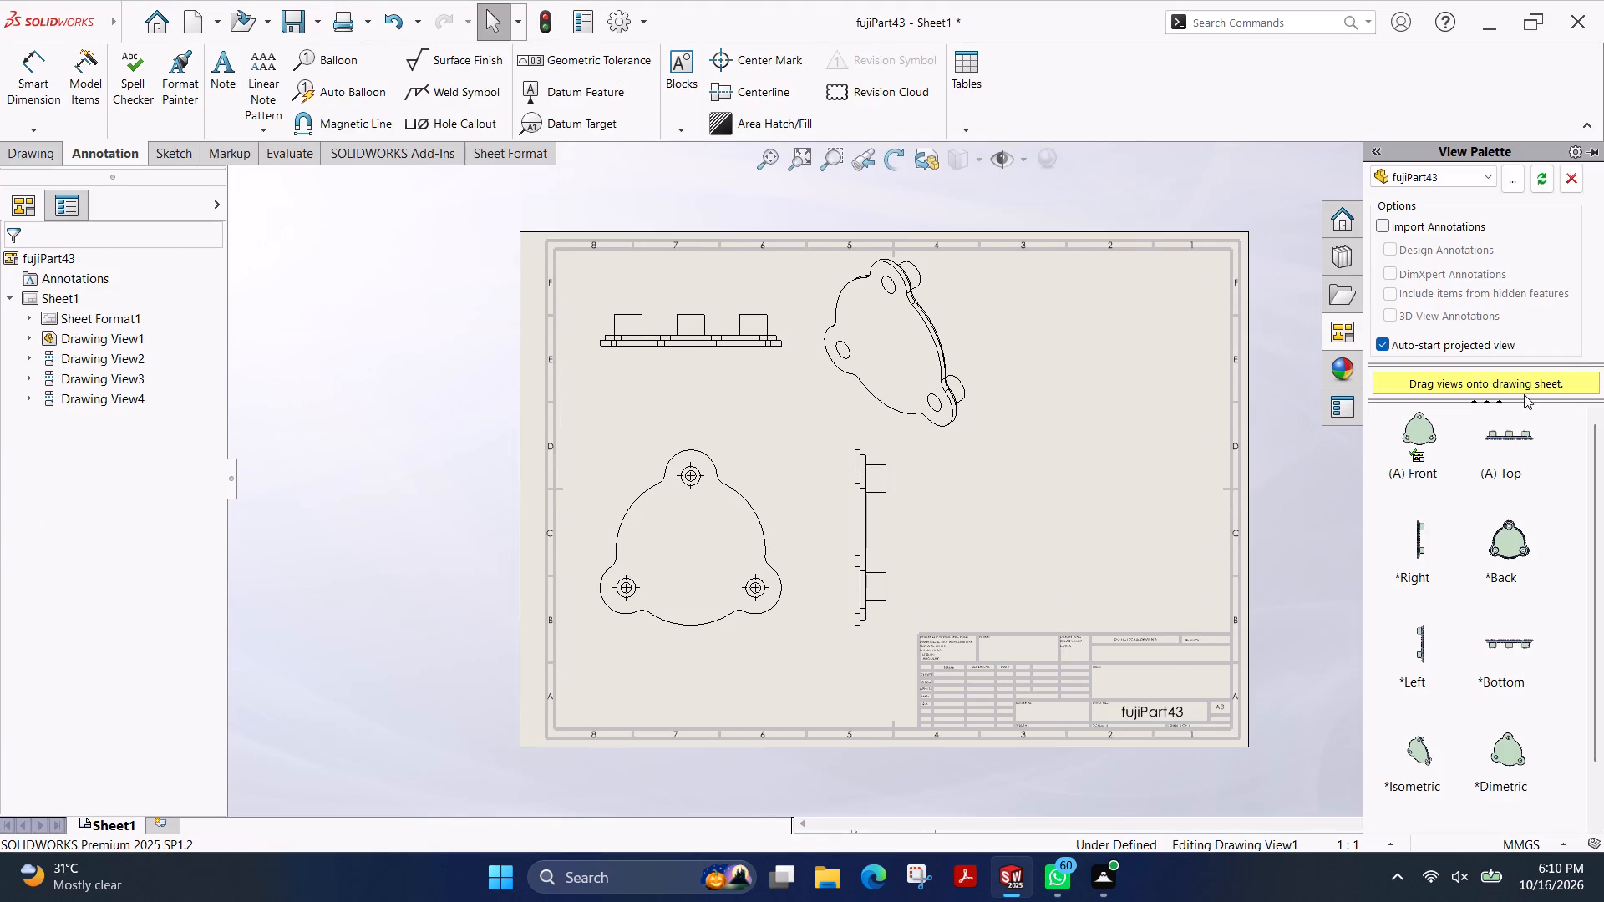
pyautogui.click(1551, 177)
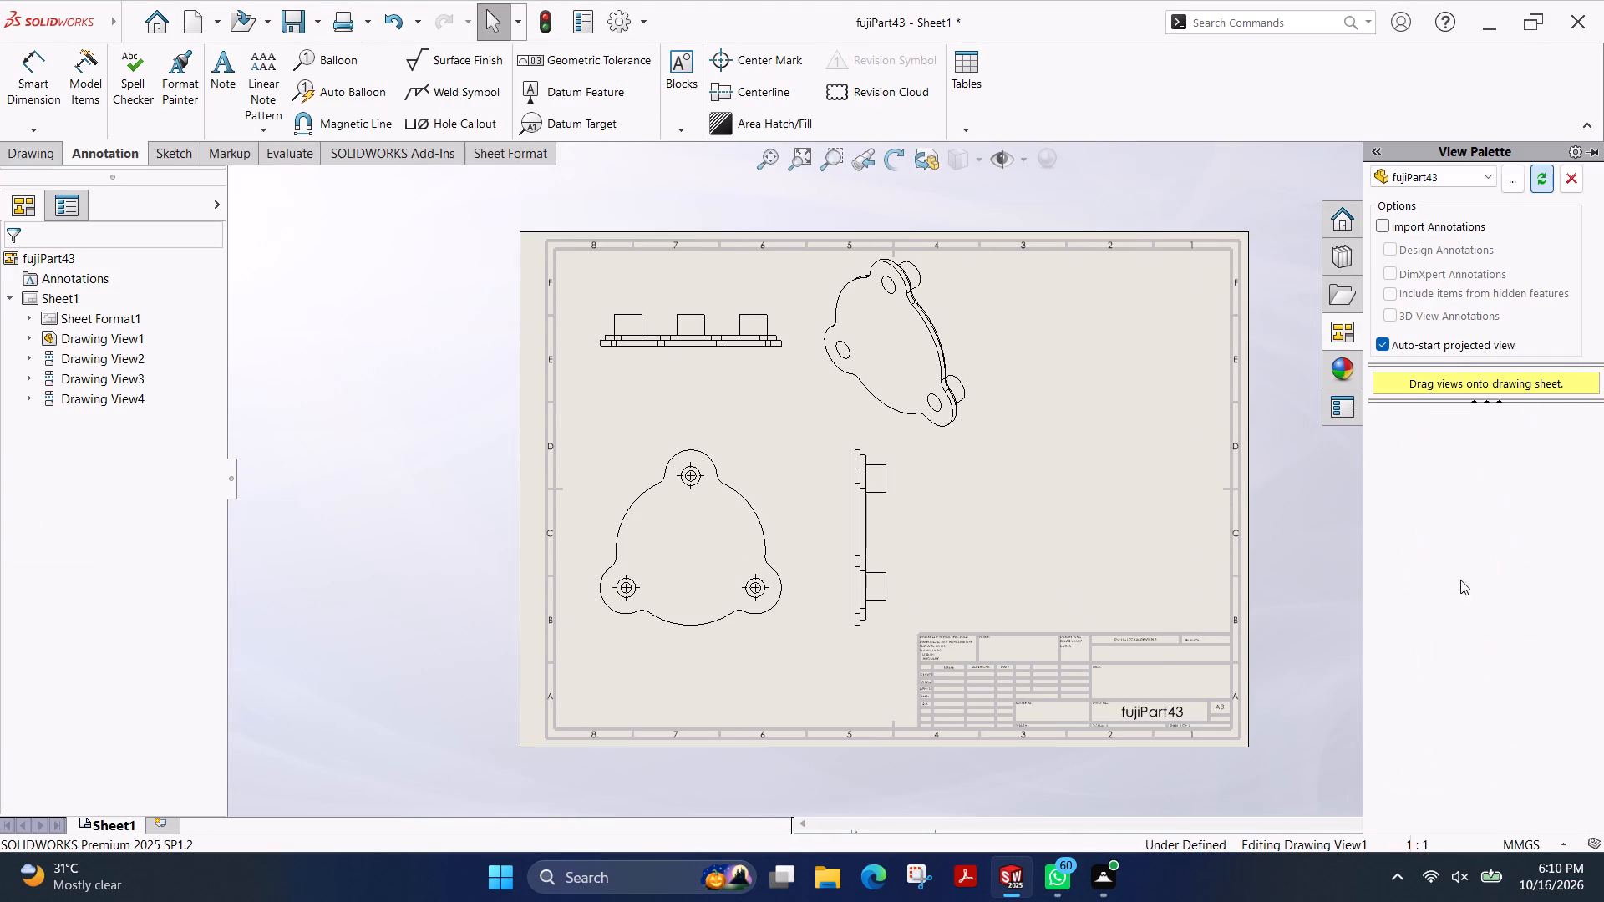
pyautogui.scroll(-8, 1512, 621)
pyautogui.moveTo(1516, 788); pyautogui.dragTo(1158, 327)
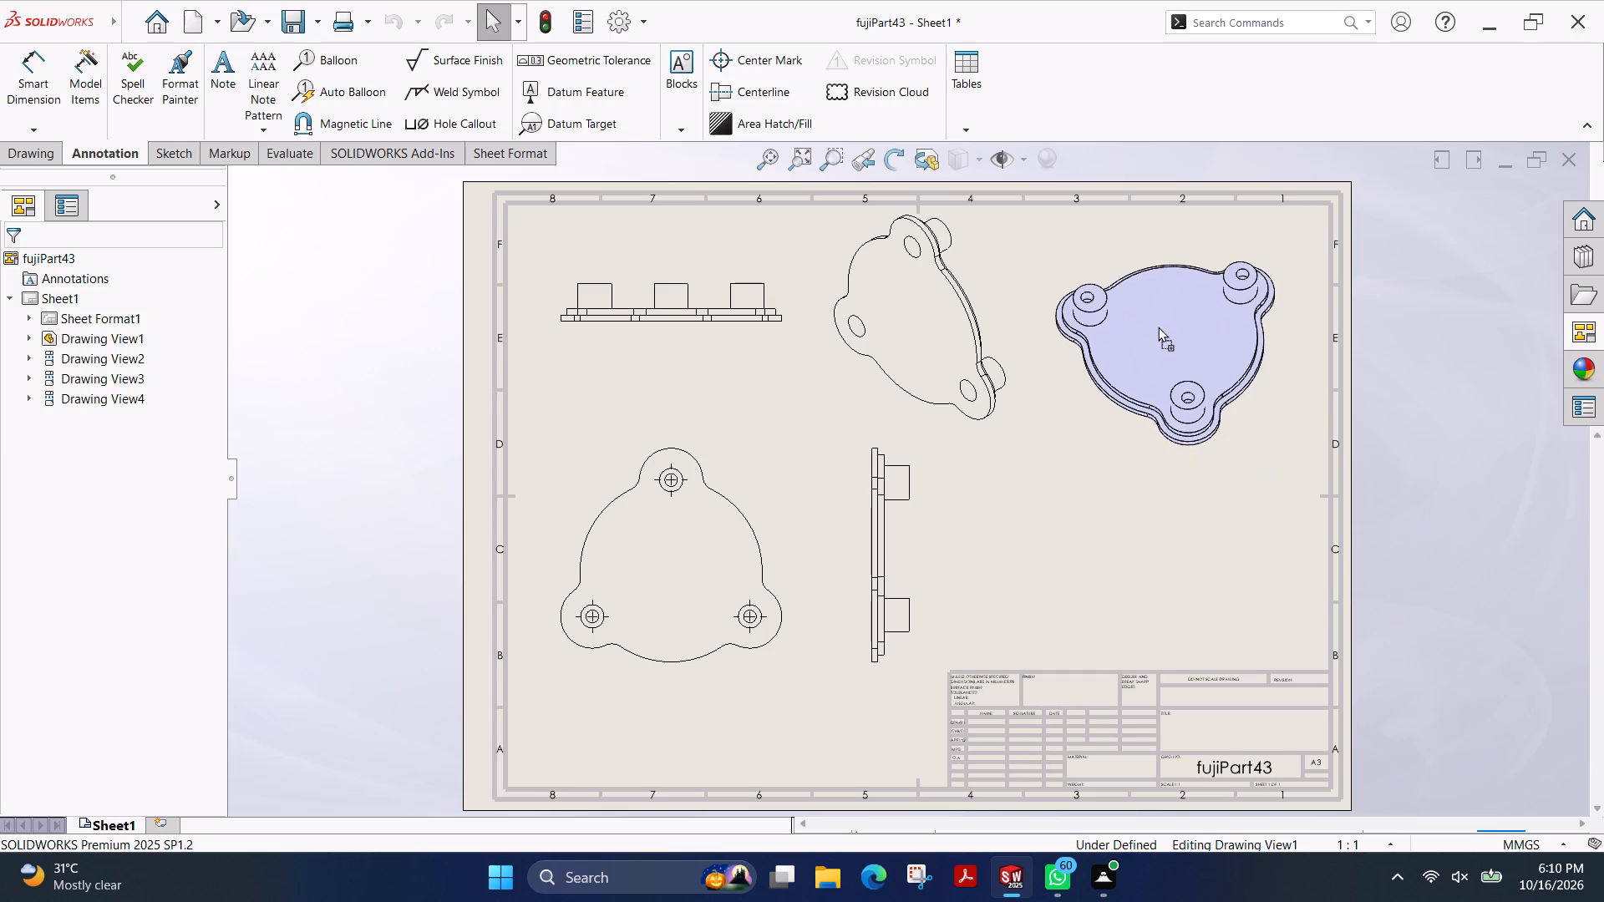
pyautogui.moveTo(1158, 327); pyautogui.dragTo(1160, 307)
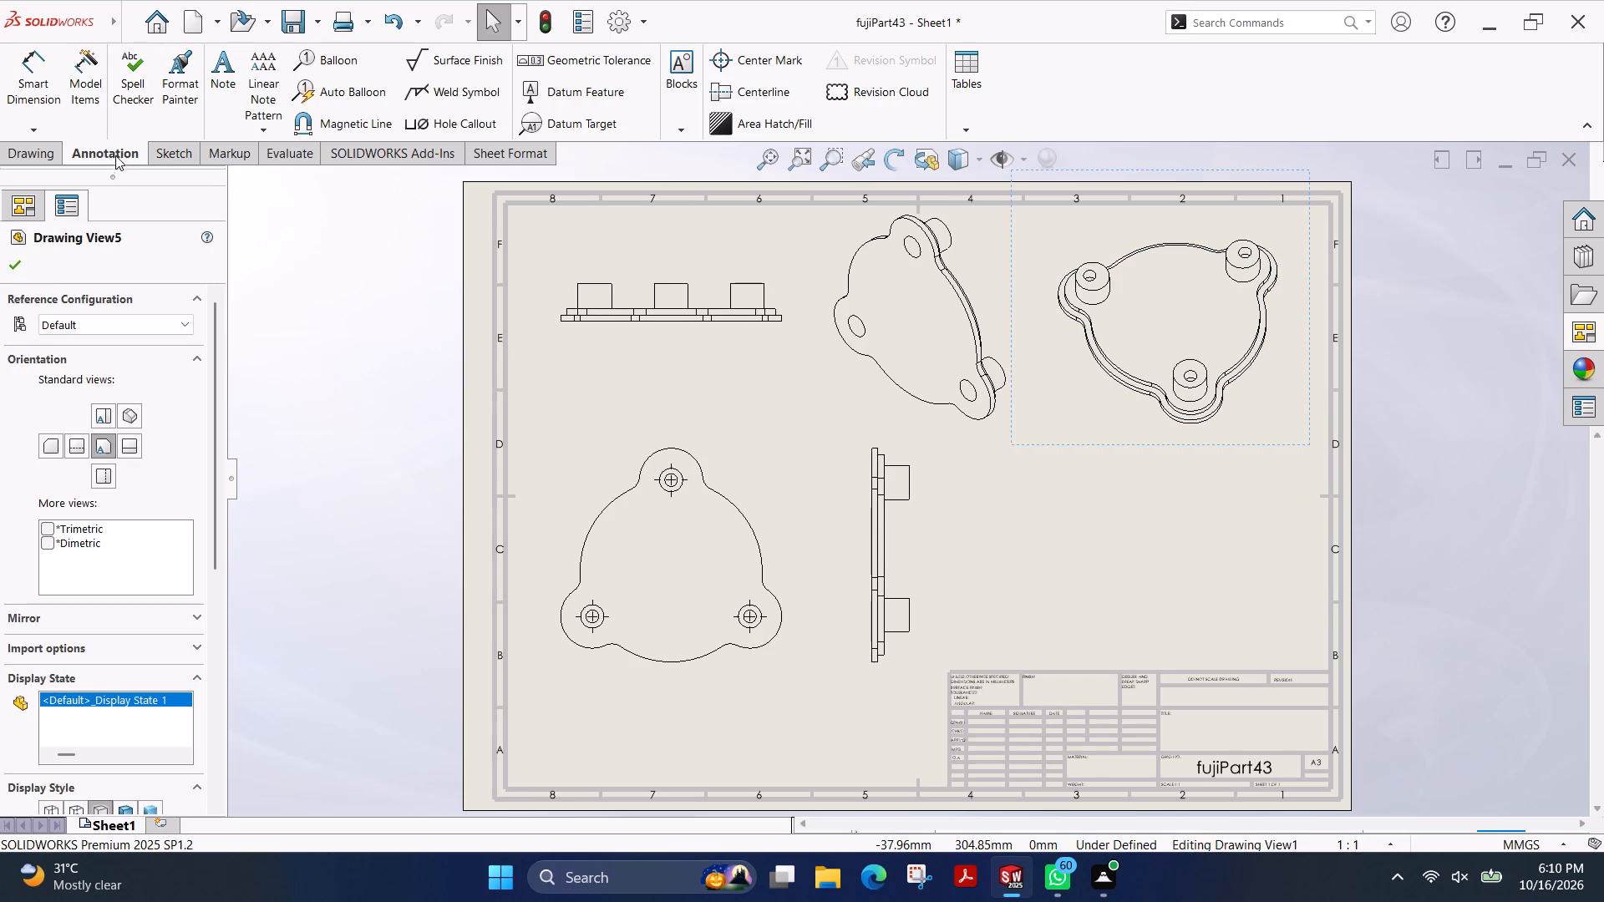
# Create a detail view of the top view's stepped right end using a circle of about 12 mm radius, placed above the title block.
pyautogui.click(29, 154)
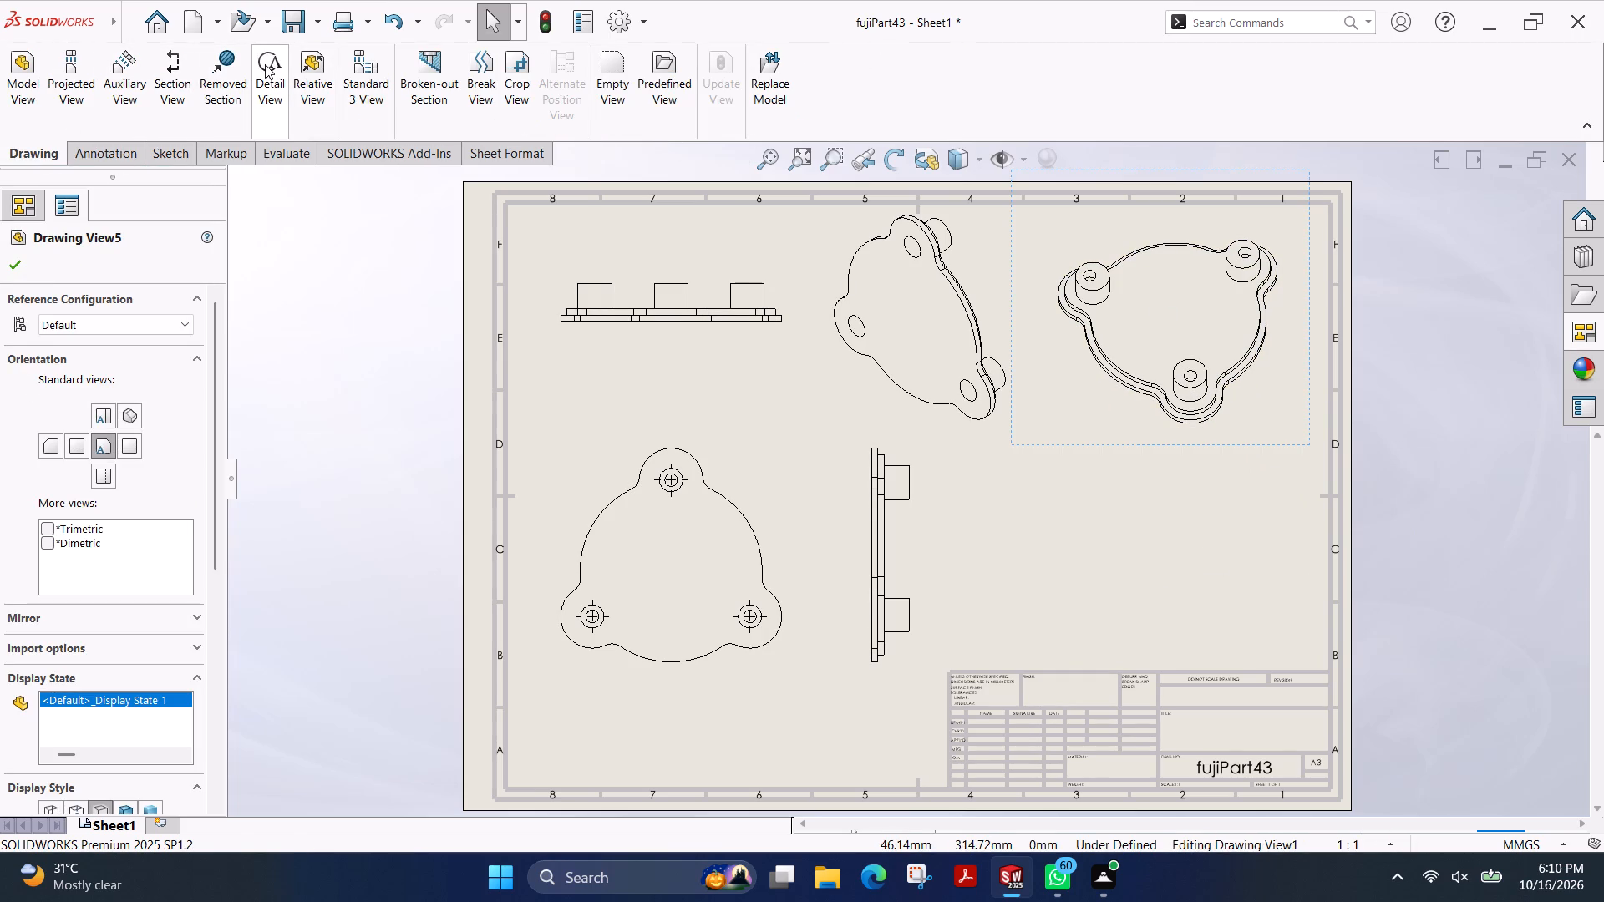
pyautogui.click(265, 64)
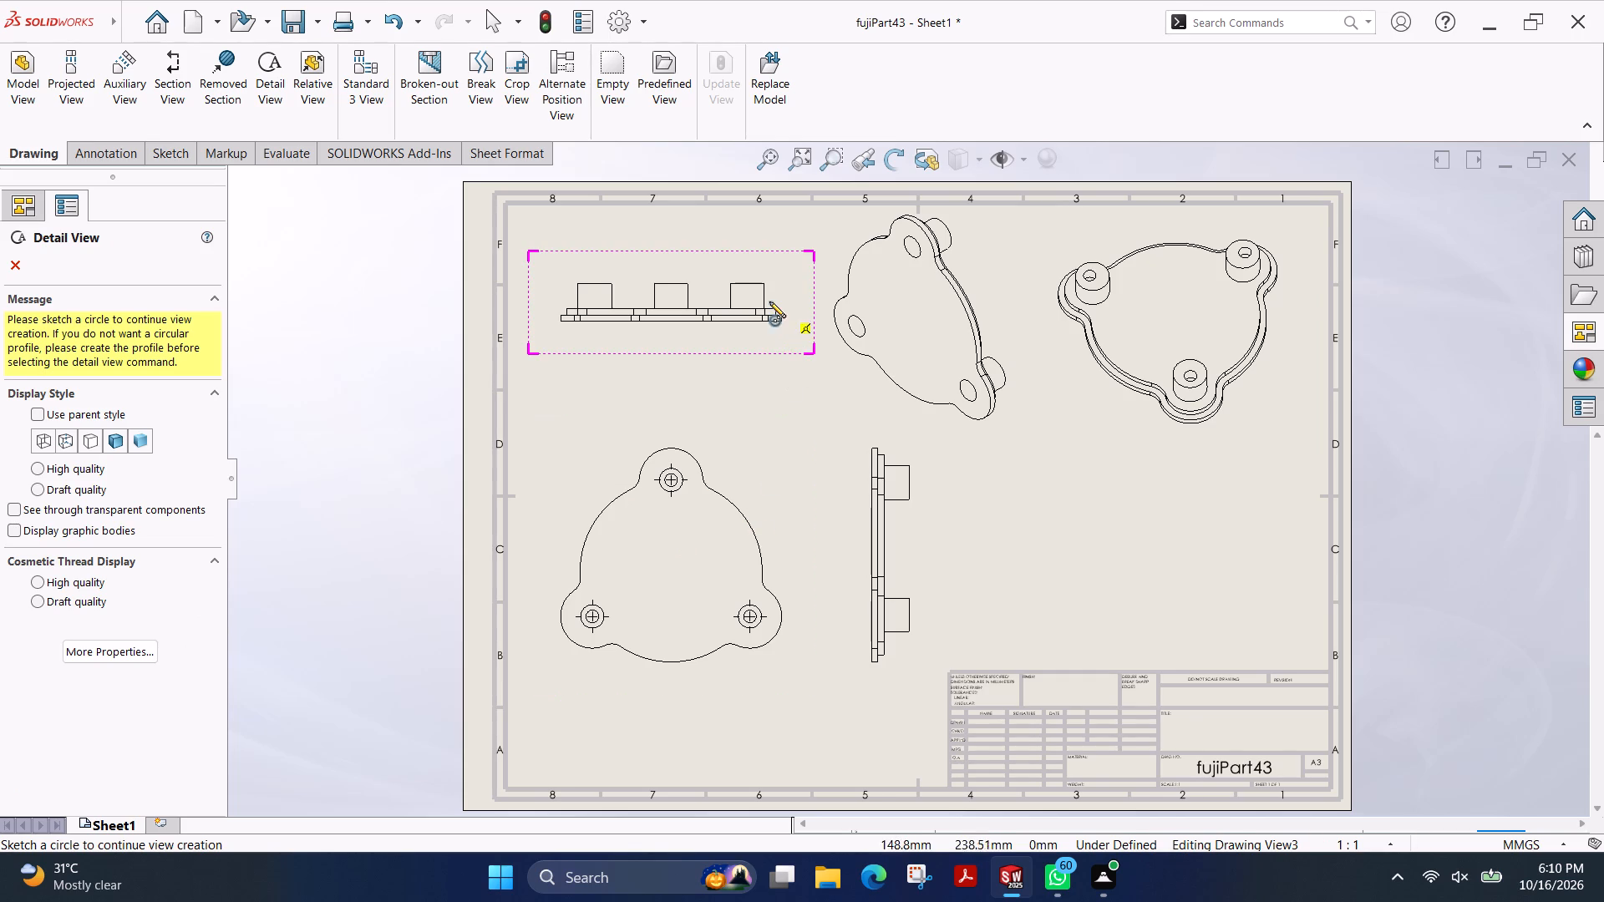
pyautogui.scroll(-3, 769, 302)
pyautogui.scroll(-9, 816, 372)
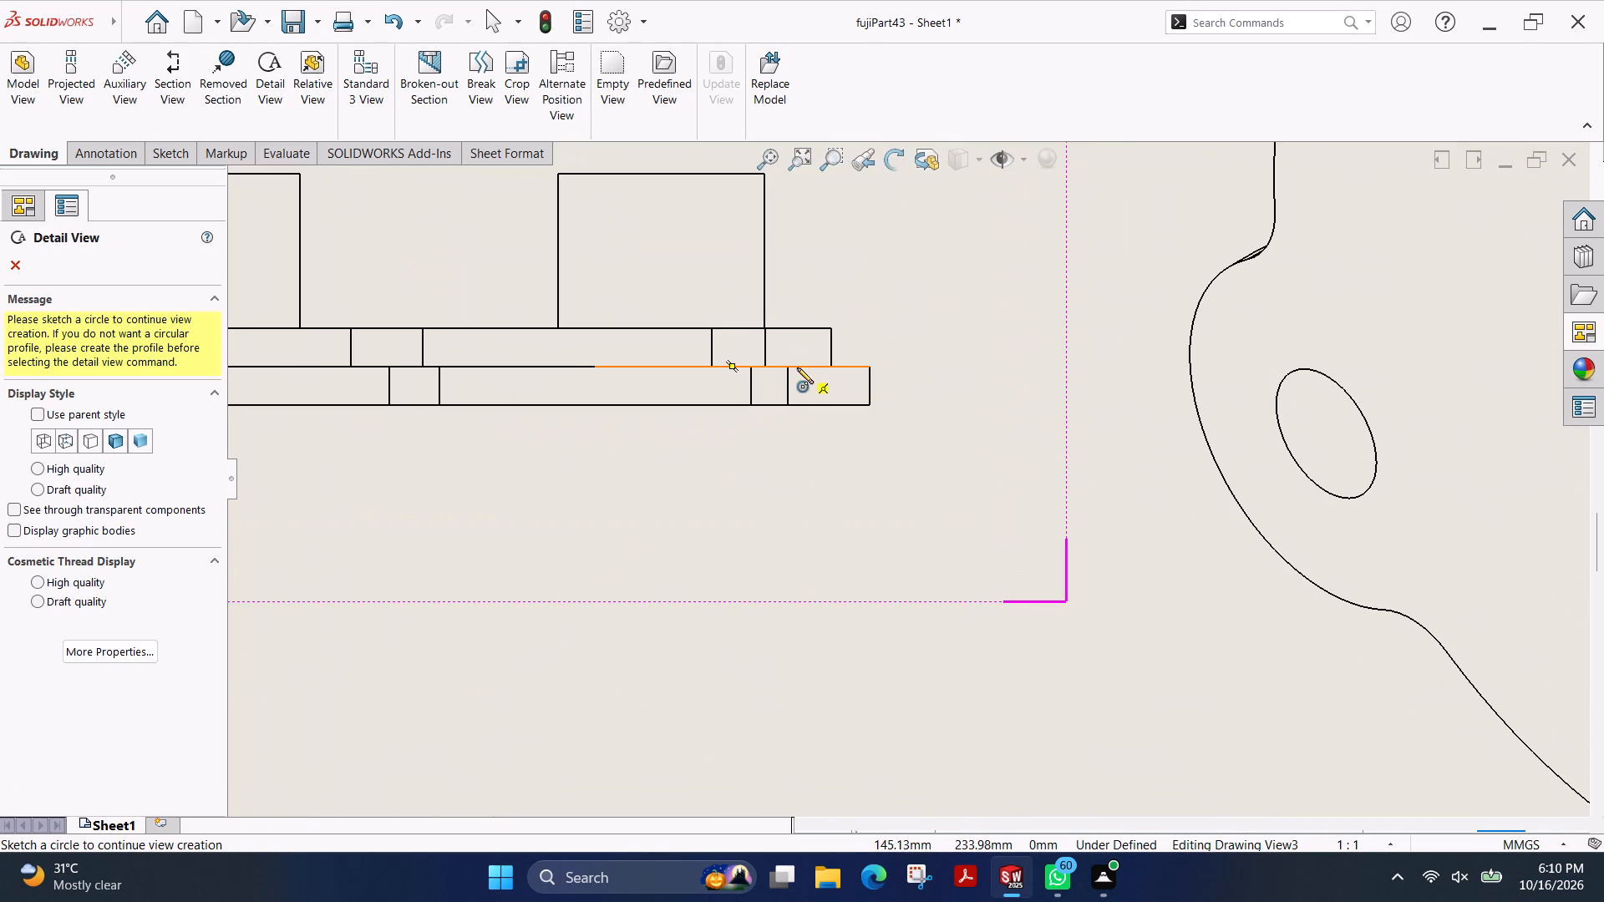
pyautogui.moveTo(758, 367); pyautogui.dragTo(803, 342)
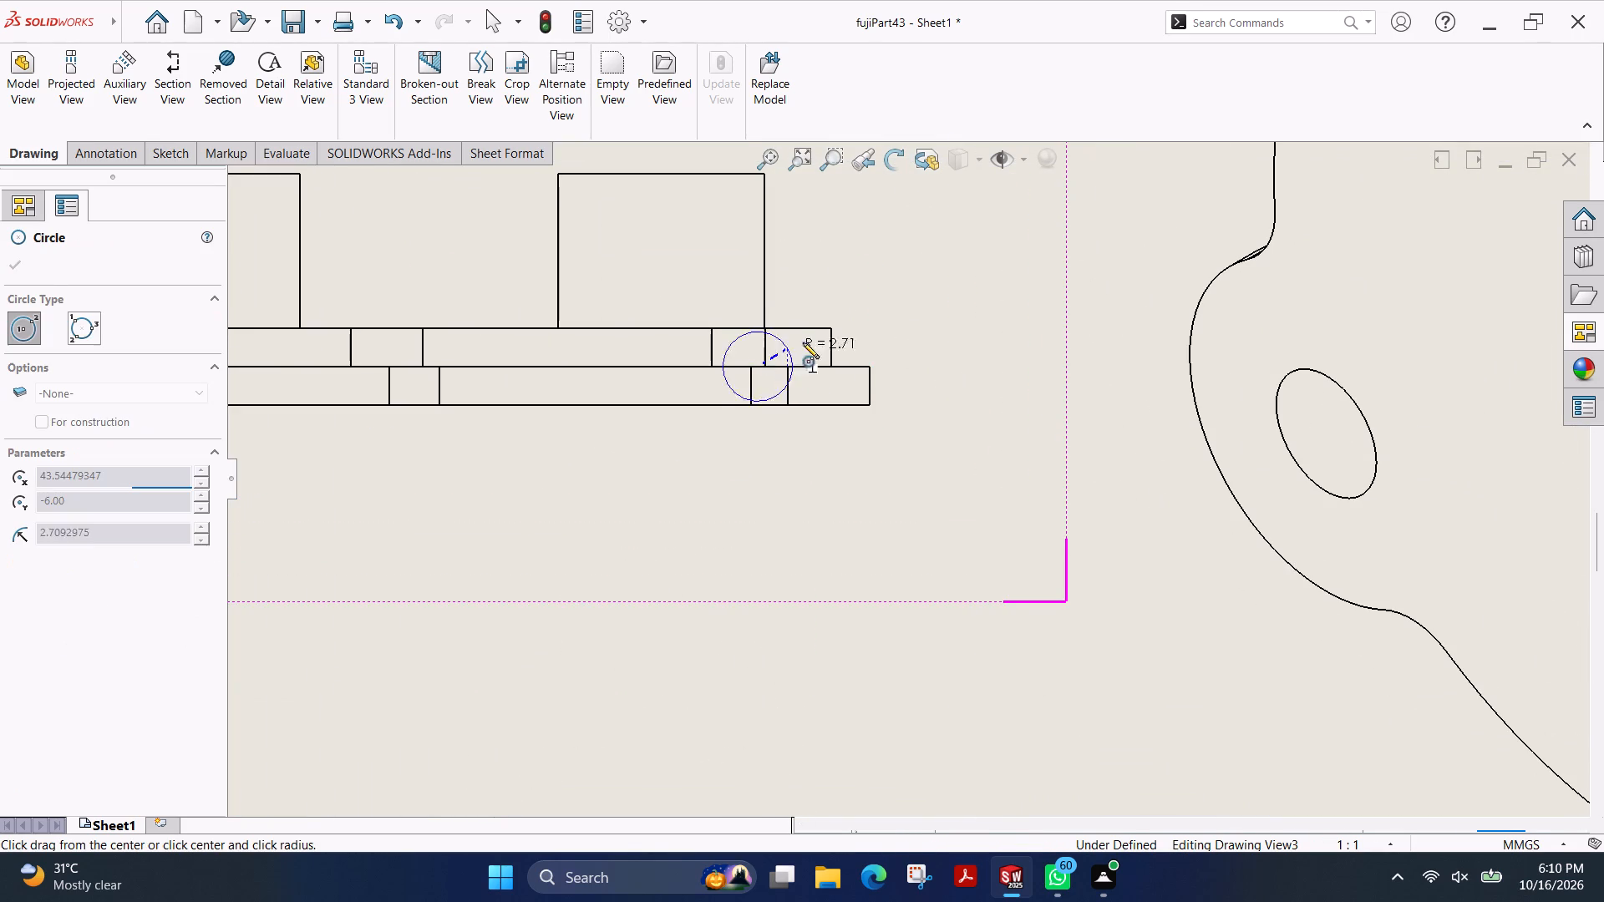
pyautogui.moveTo(803, 342); pyautogui.dragTo(888, 281)
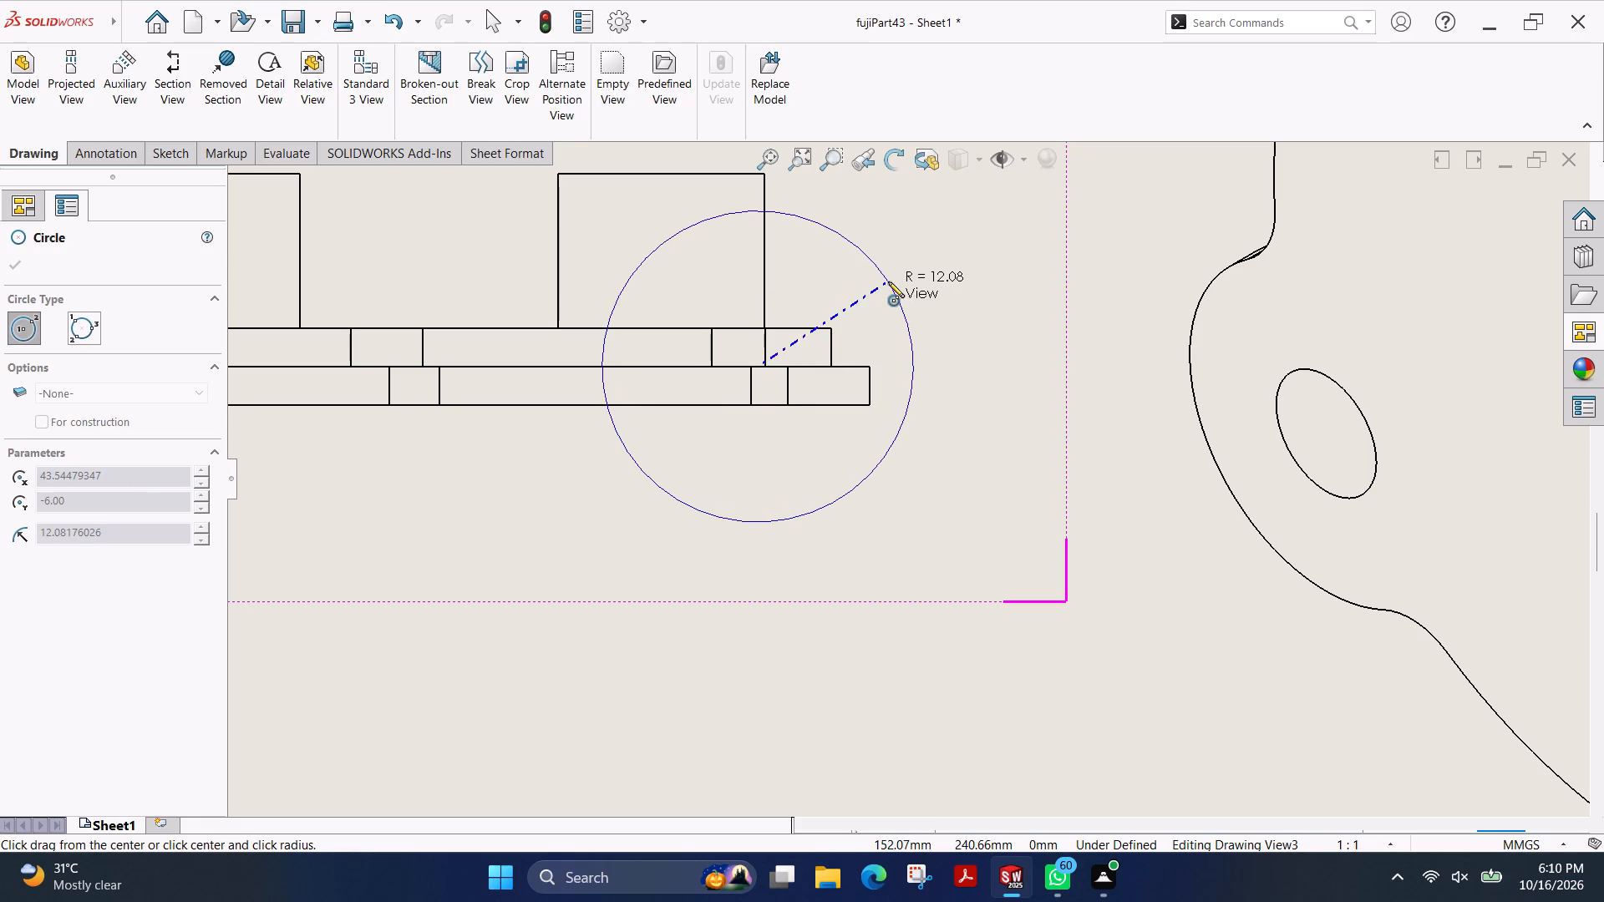
pyautogui.moveTo(888, 281); pyautogui.dragTo(890, 281)
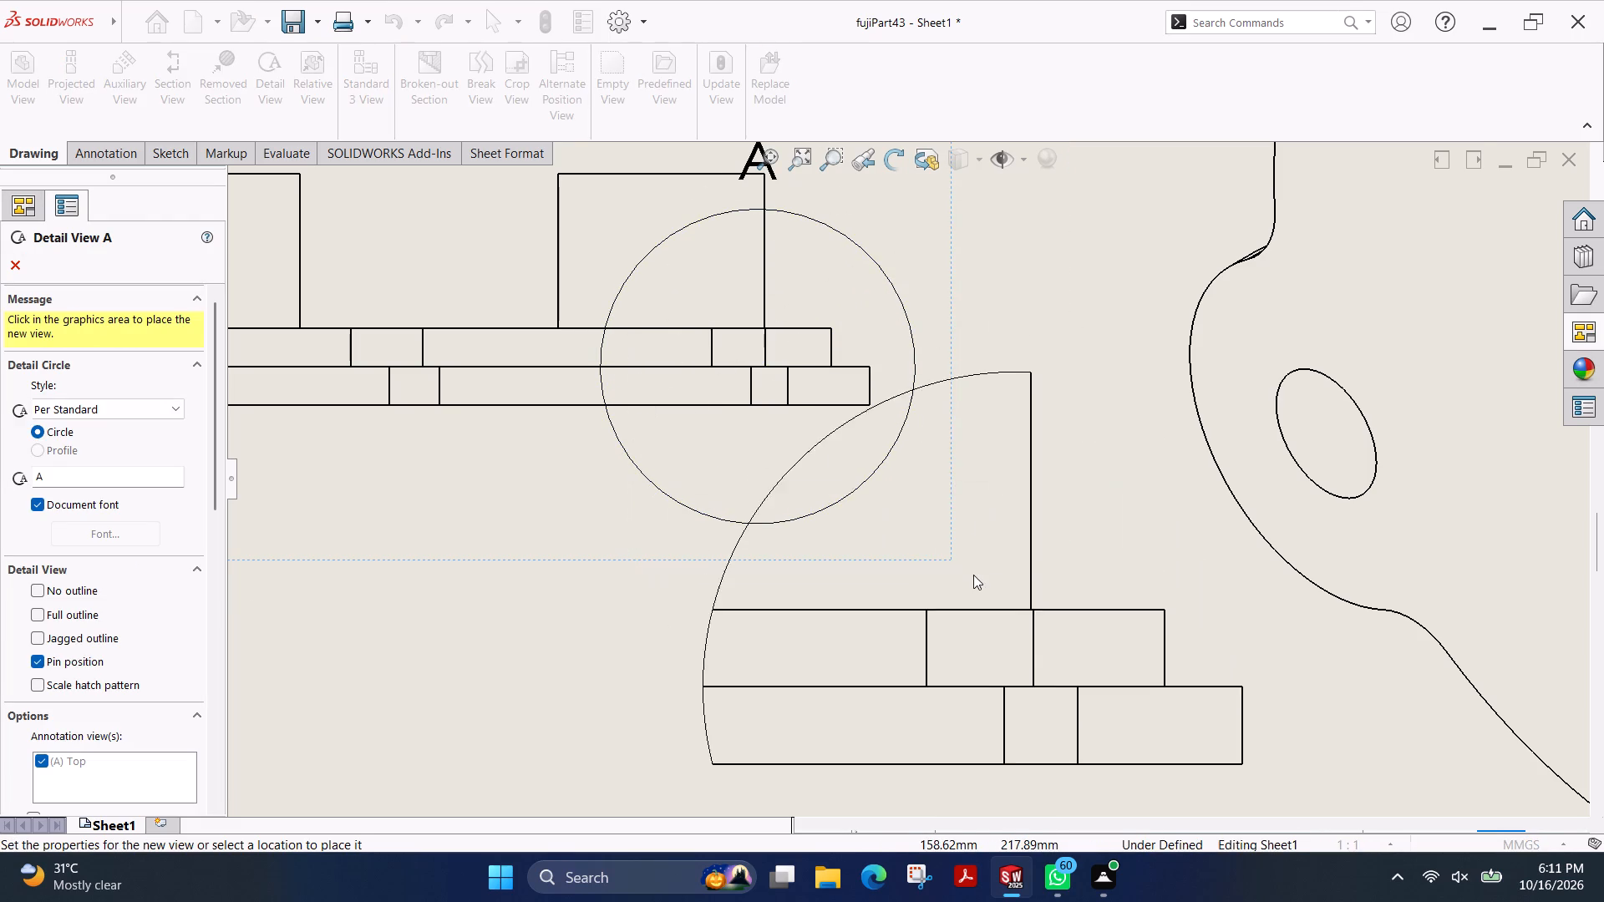
pyautogui.scroll(11, 973, 575)
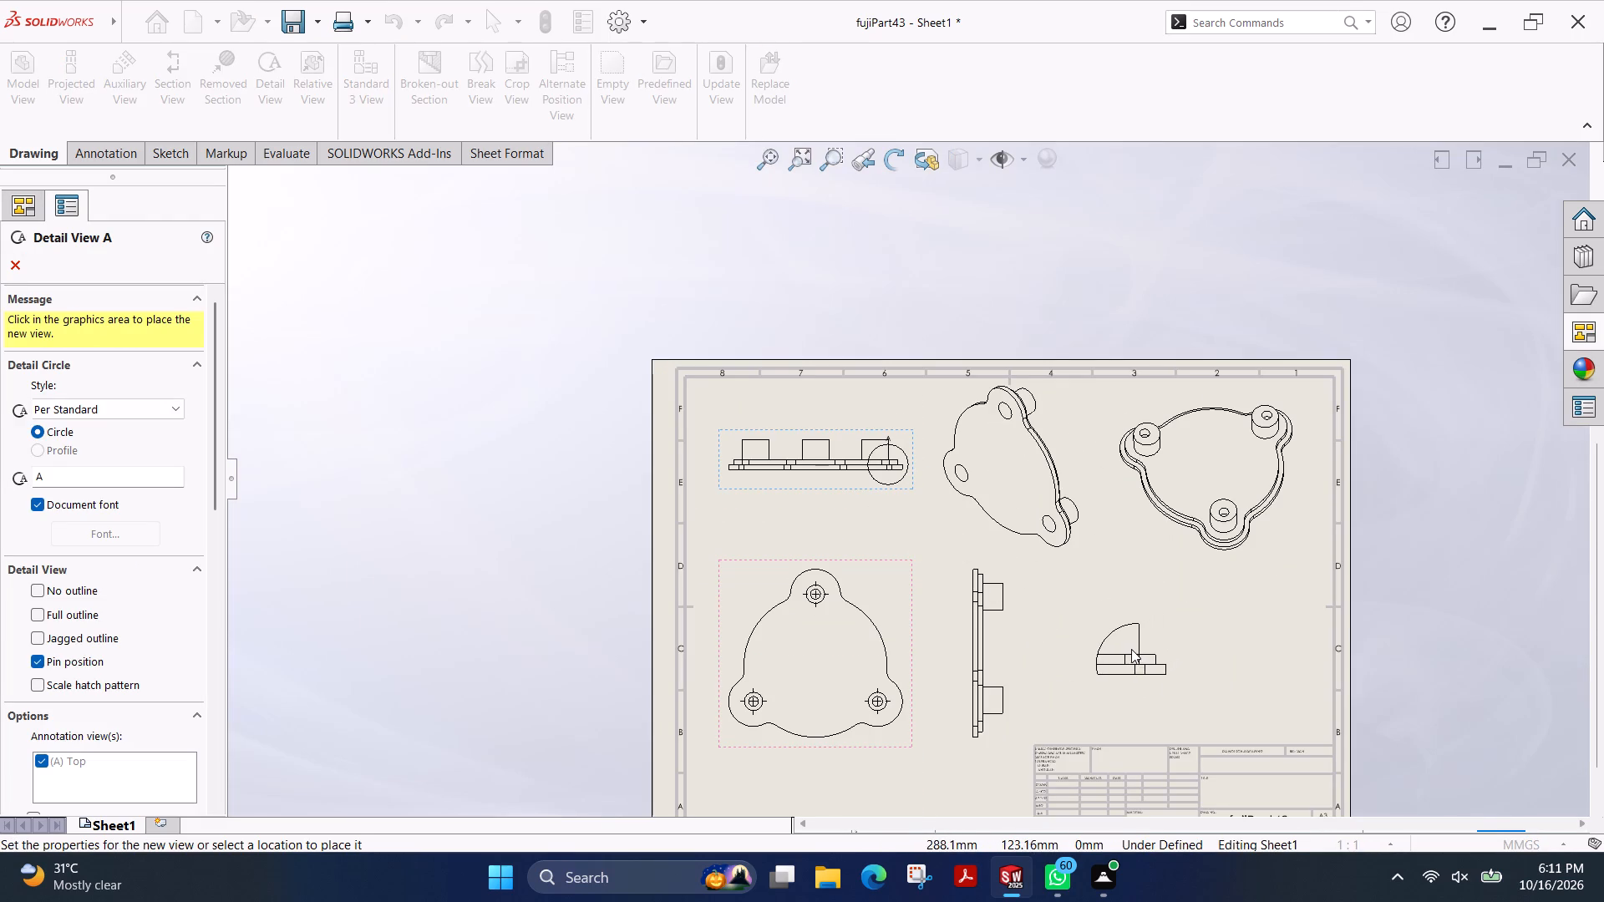
pyautogui.scroll(1, 1163, 657)
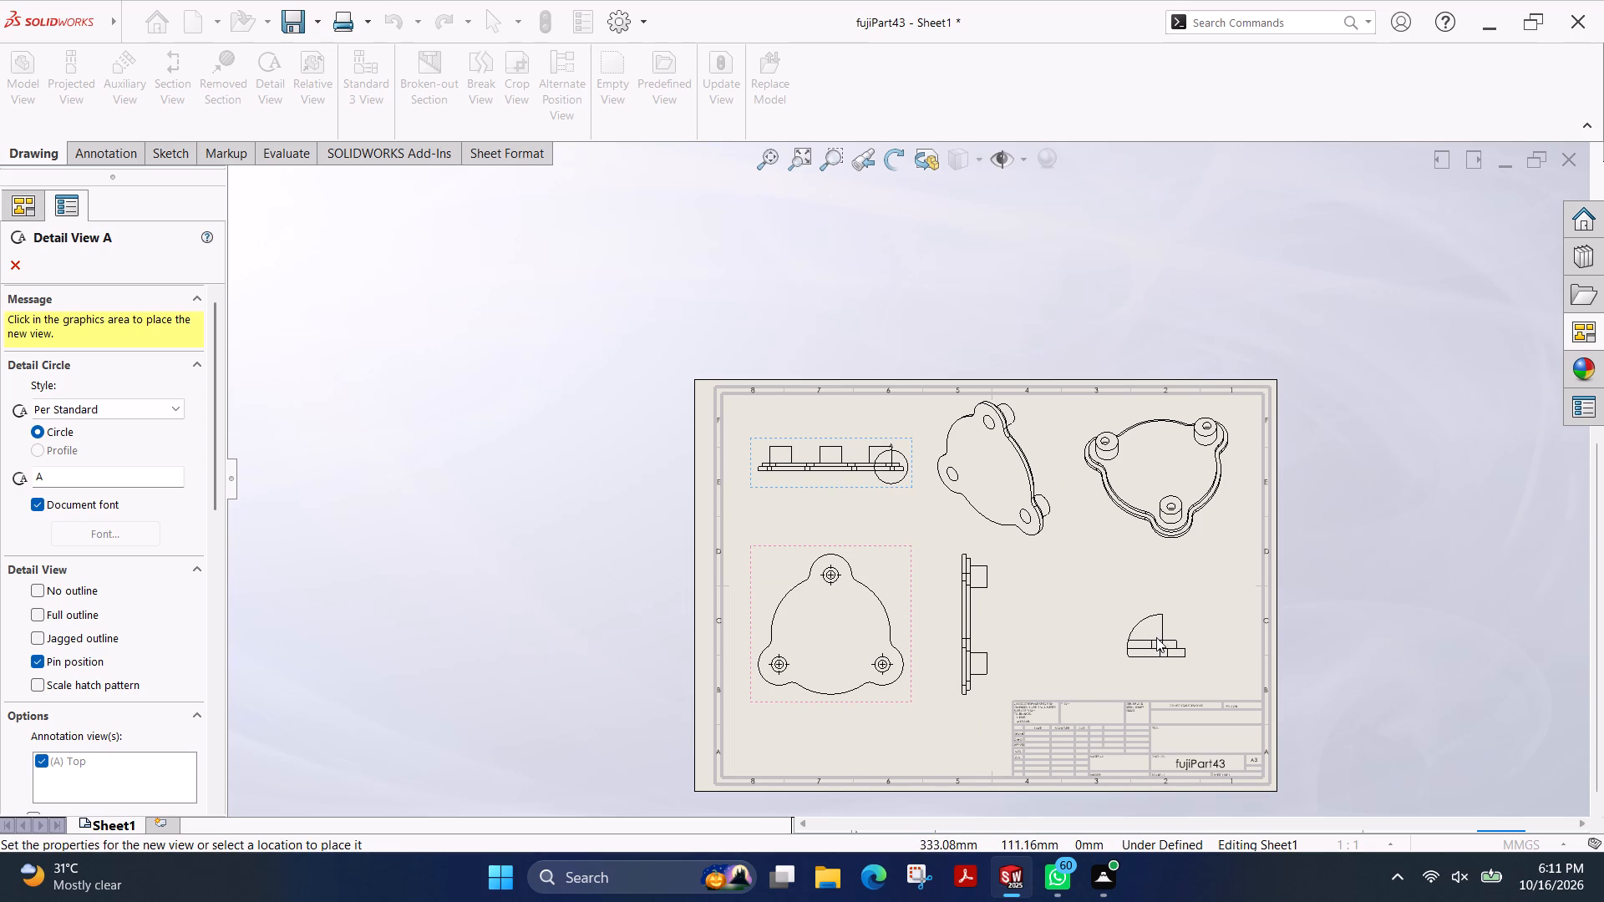
pyautogui.click(1164, 640)
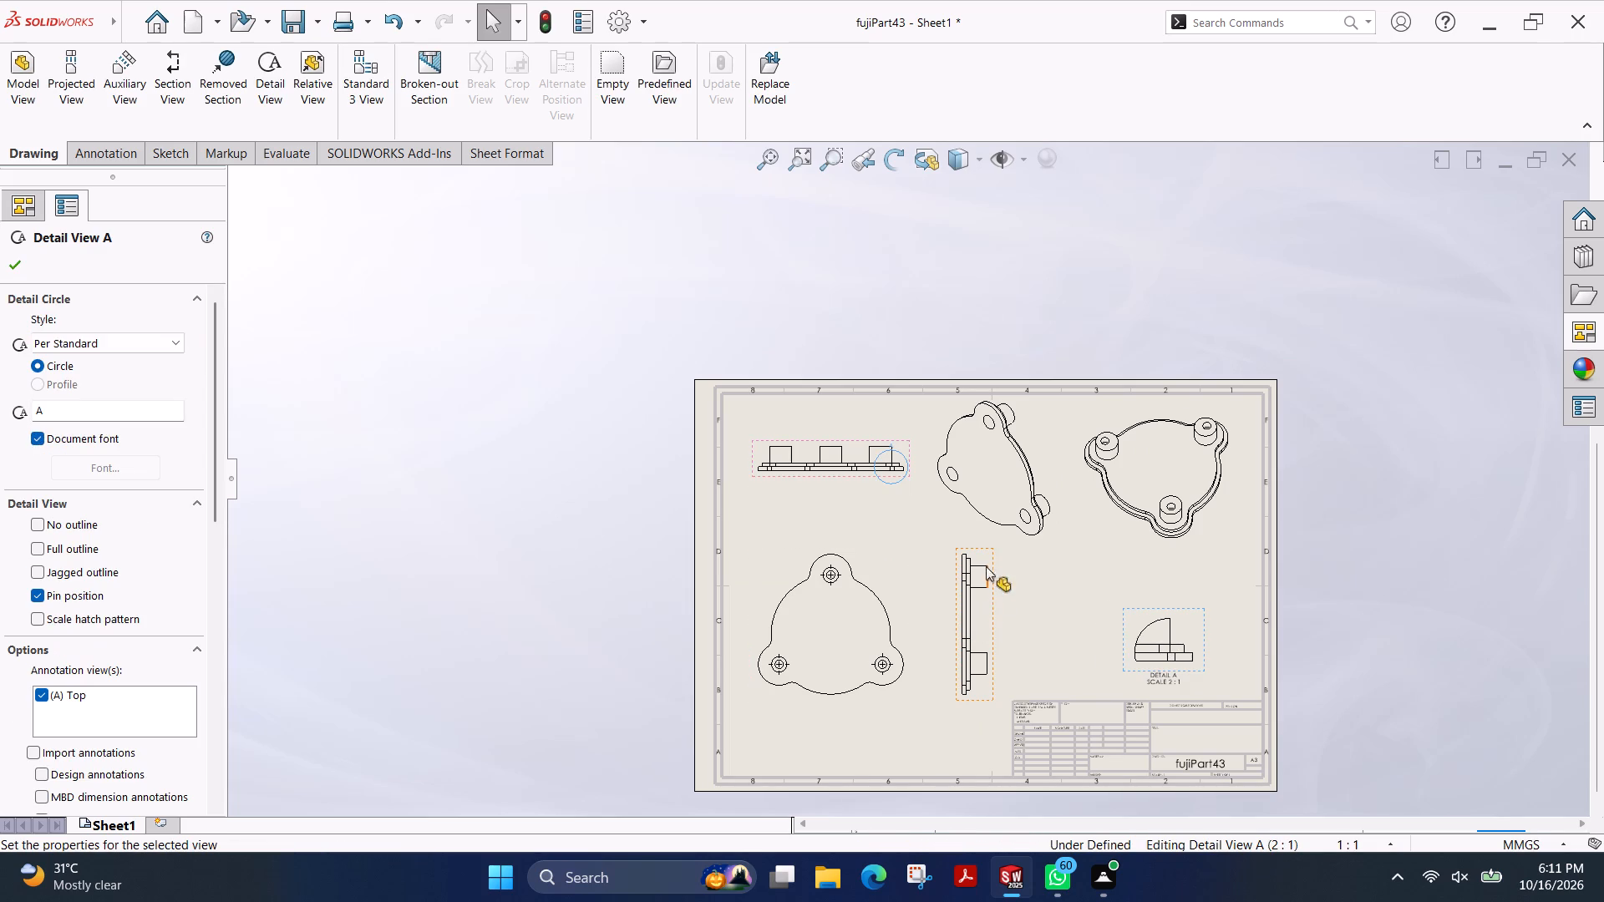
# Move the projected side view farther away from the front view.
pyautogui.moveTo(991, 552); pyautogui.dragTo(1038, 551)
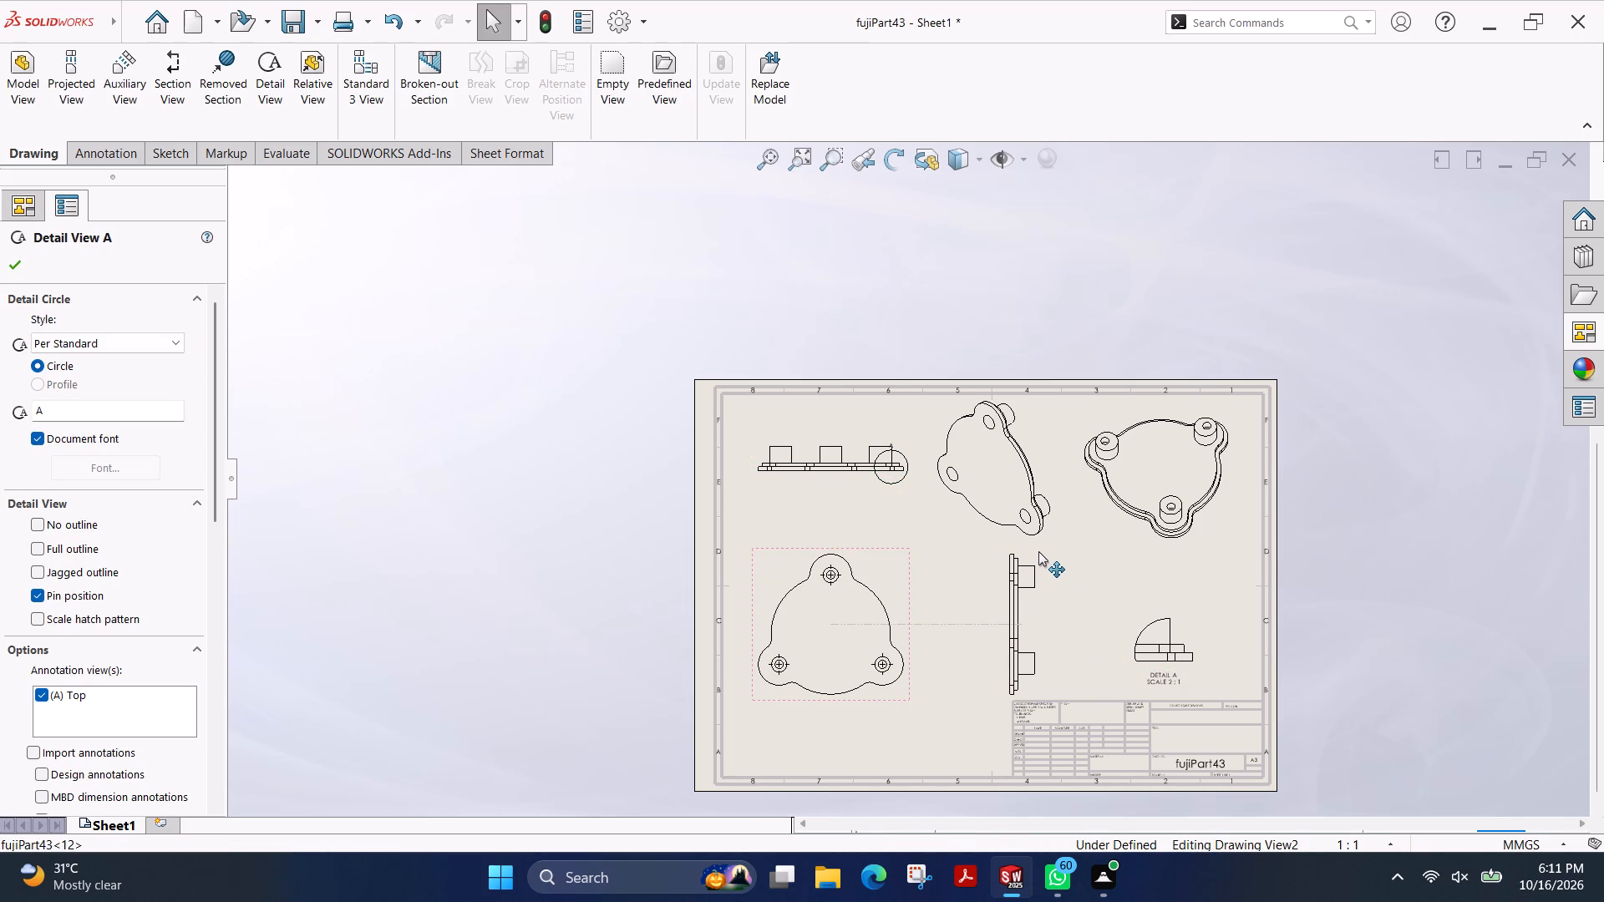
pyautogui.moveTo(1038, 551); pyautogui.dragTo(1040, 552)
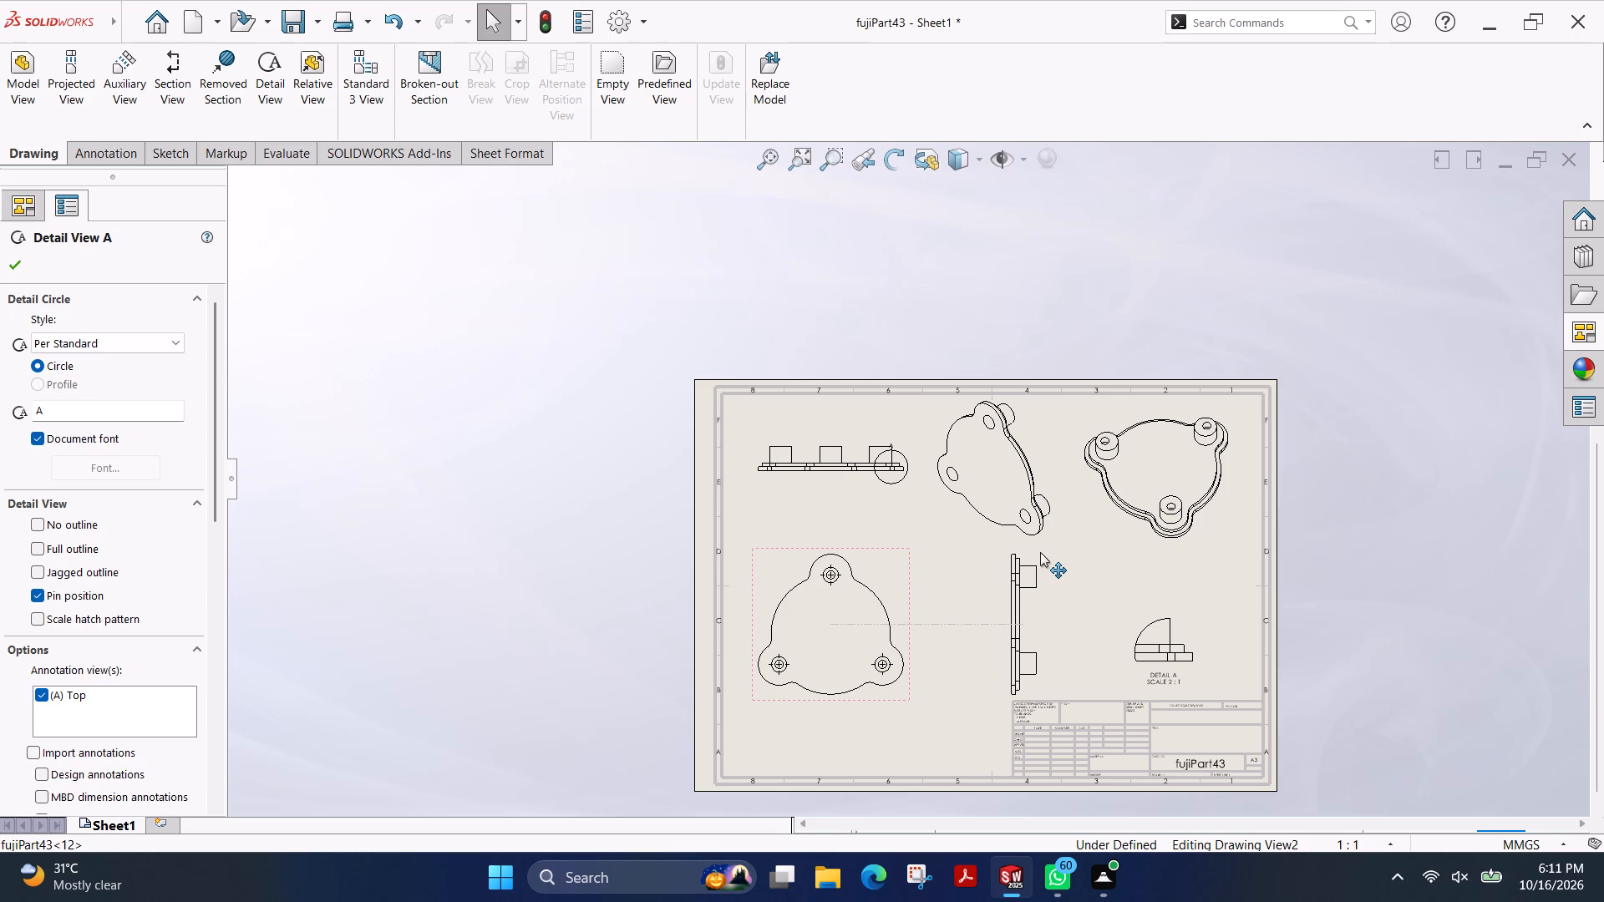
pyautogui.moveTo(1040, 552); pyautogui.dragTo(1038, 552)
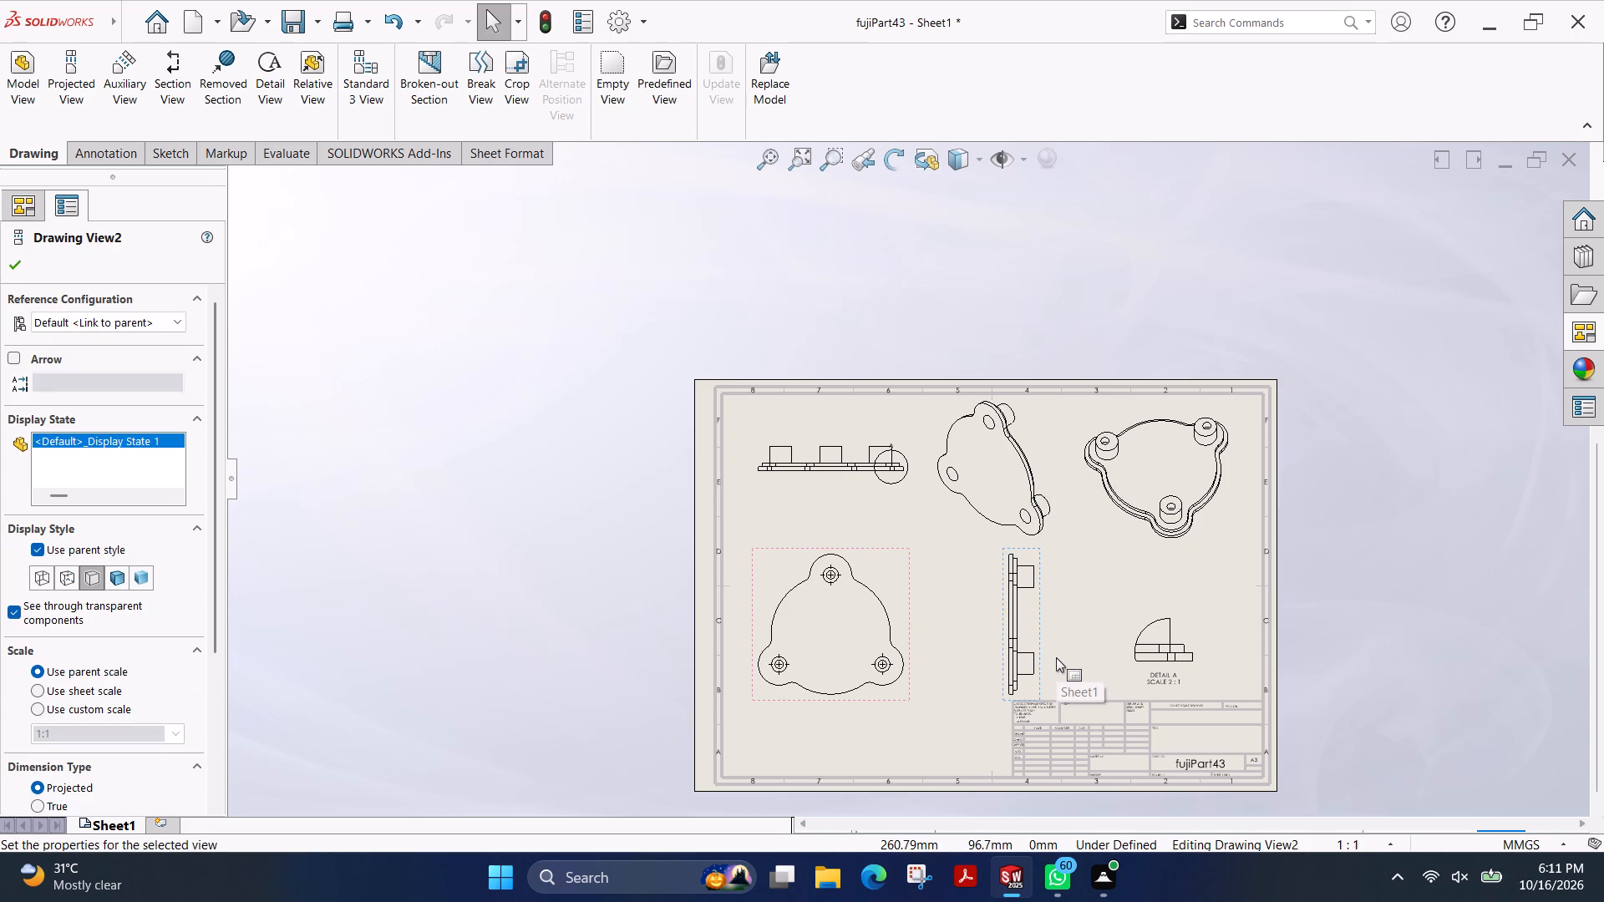
# Delete the projected side view from the sheet.
pyautogui.scroll(-3, 1056, 656)
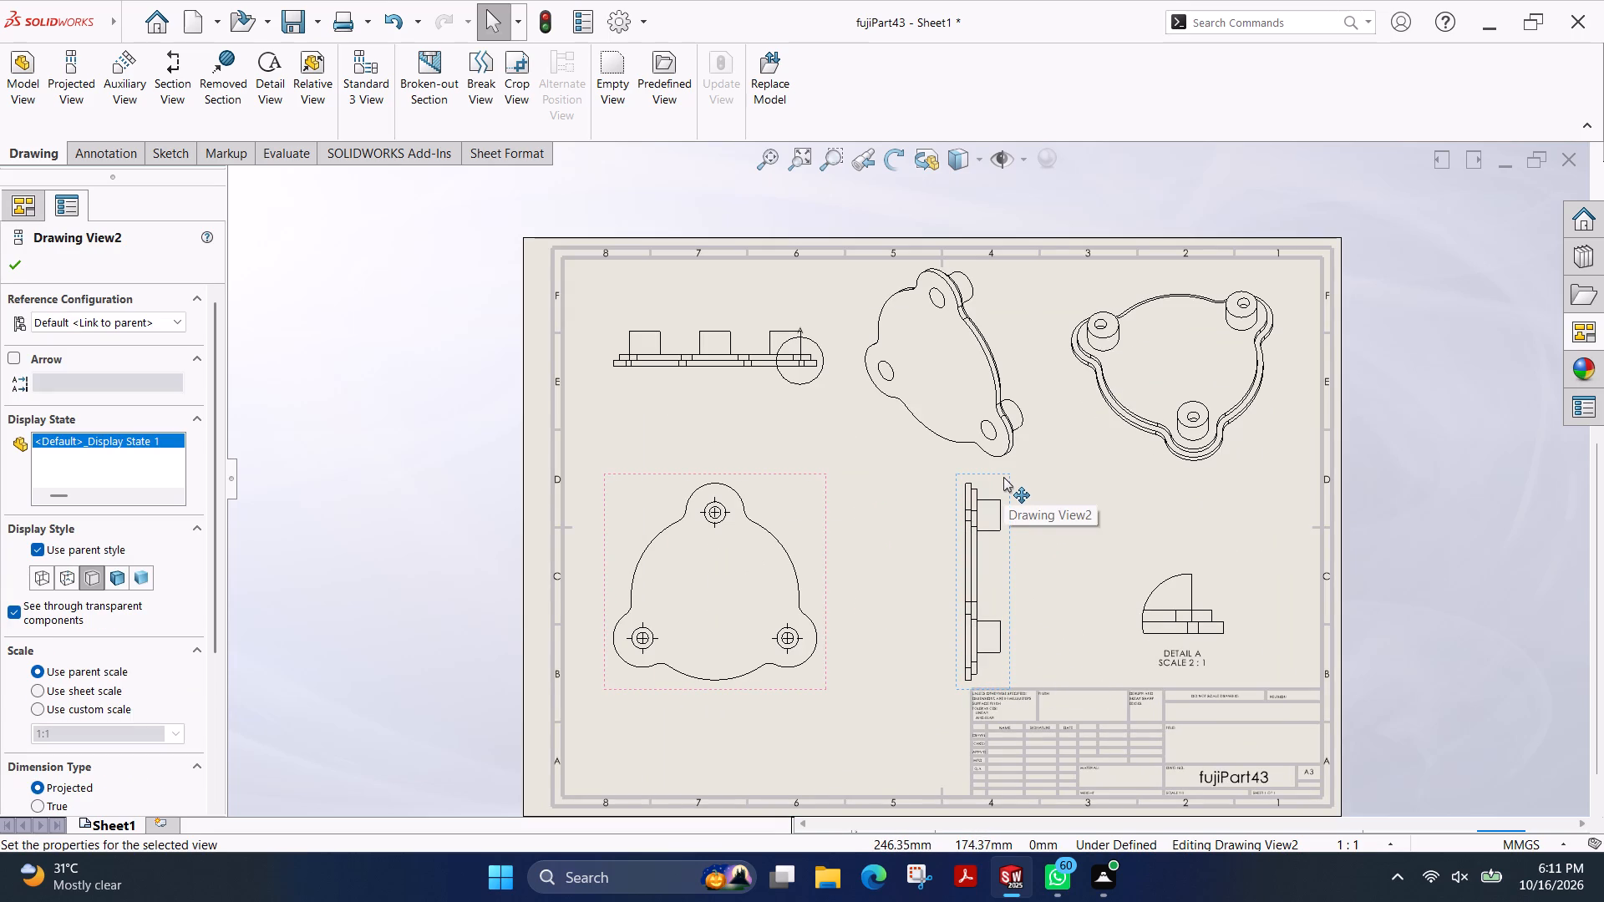
pyautogui.rightClick(1003, 477)
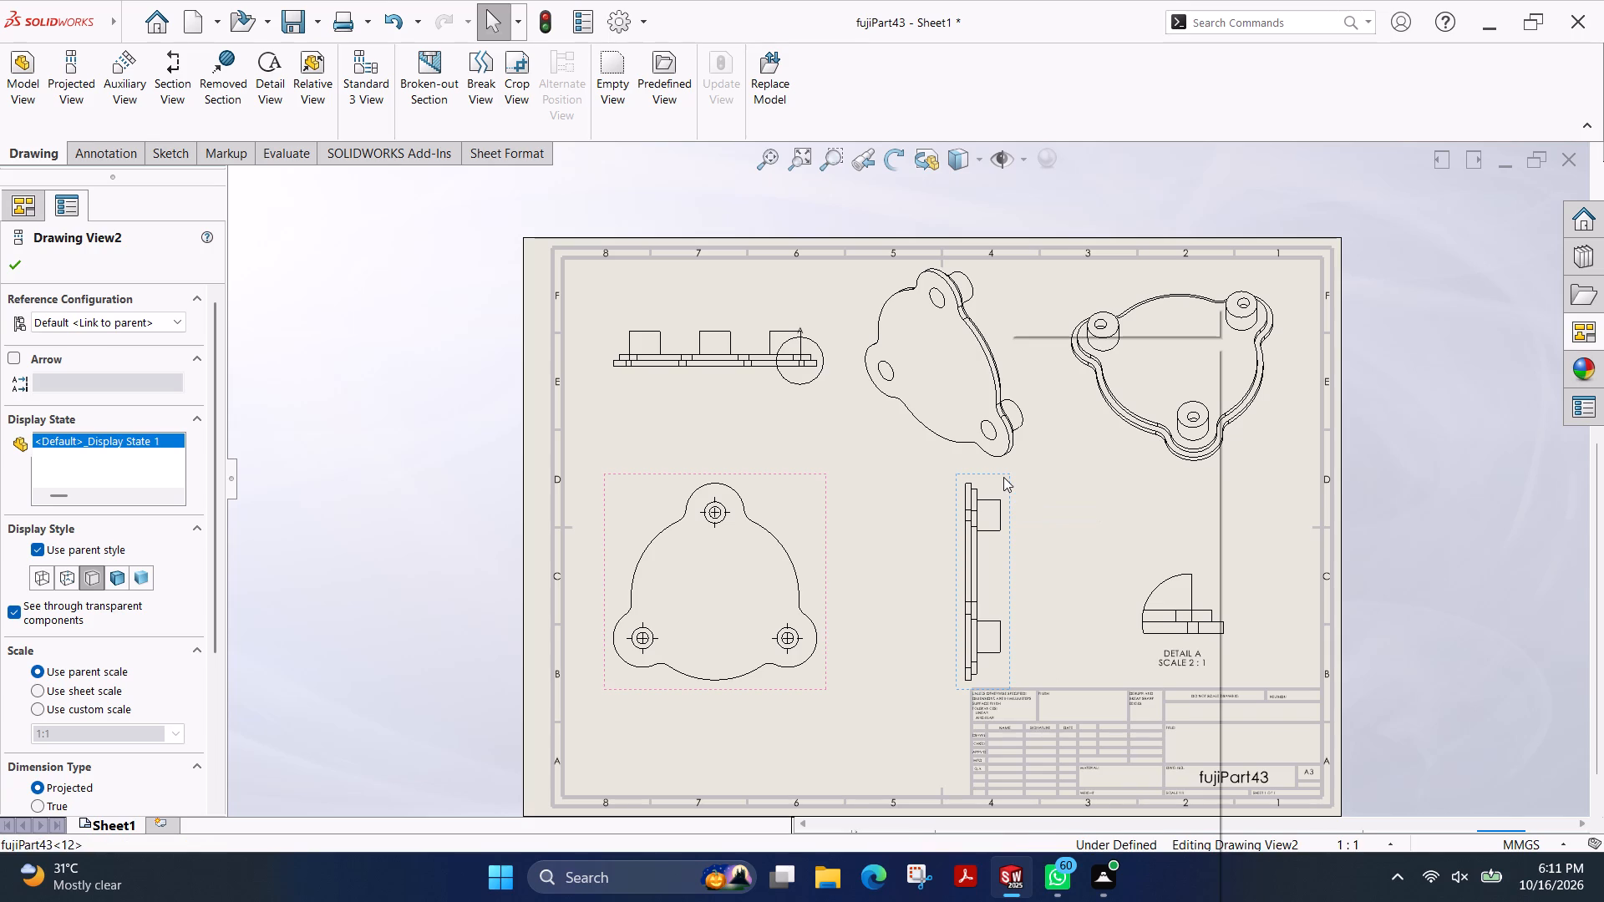
pyautogui.click(1083, 661)
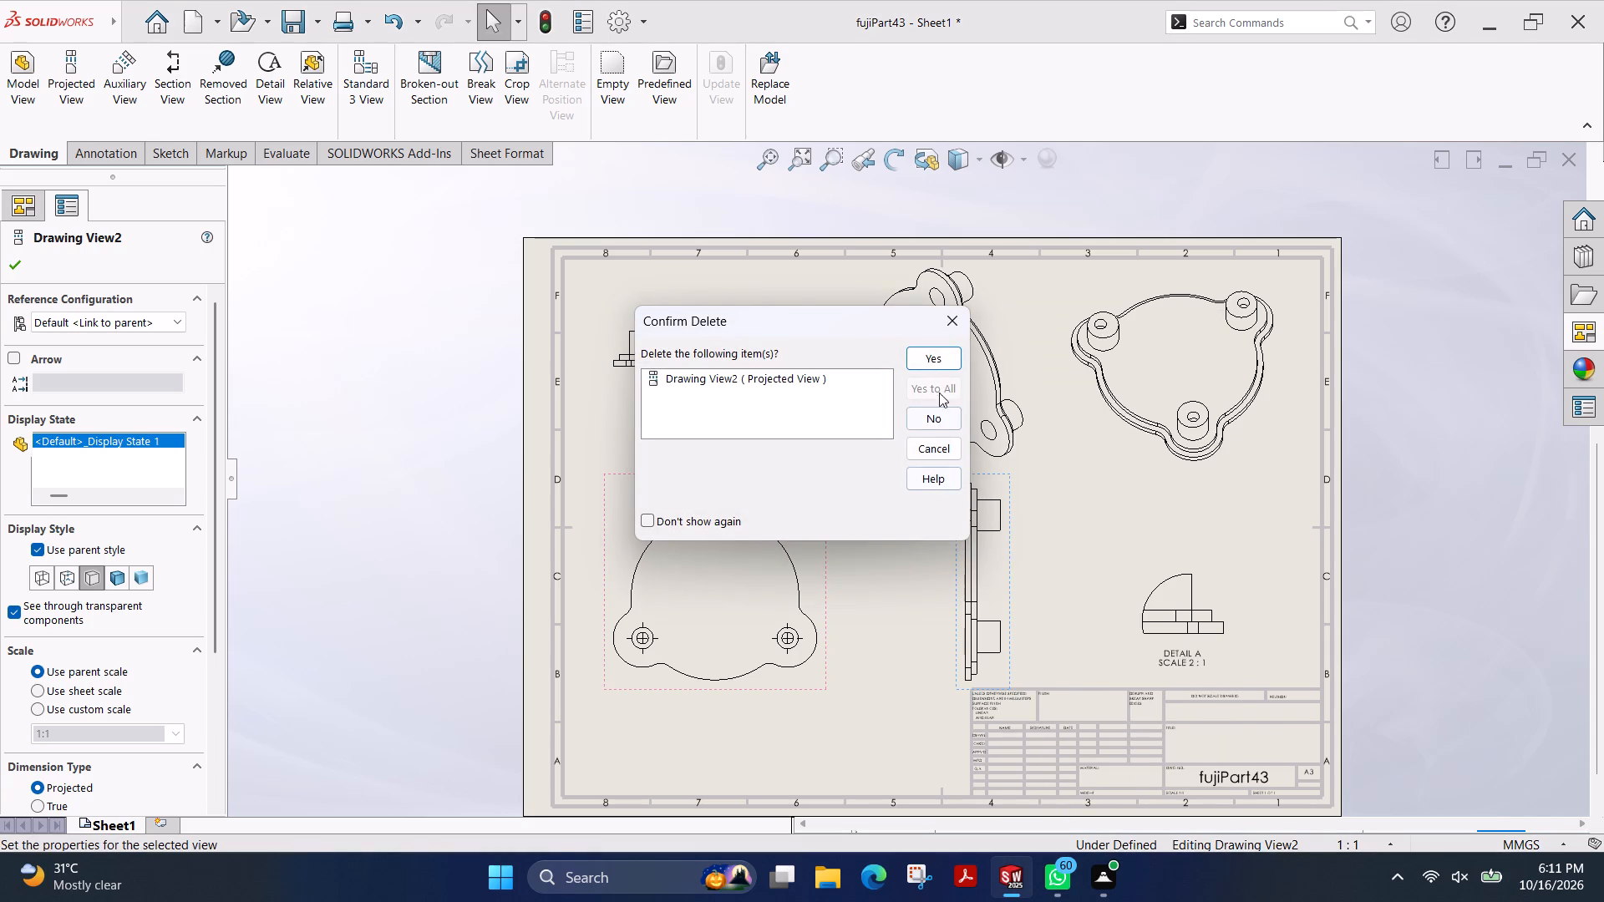
pyautogui.click(935, 357)
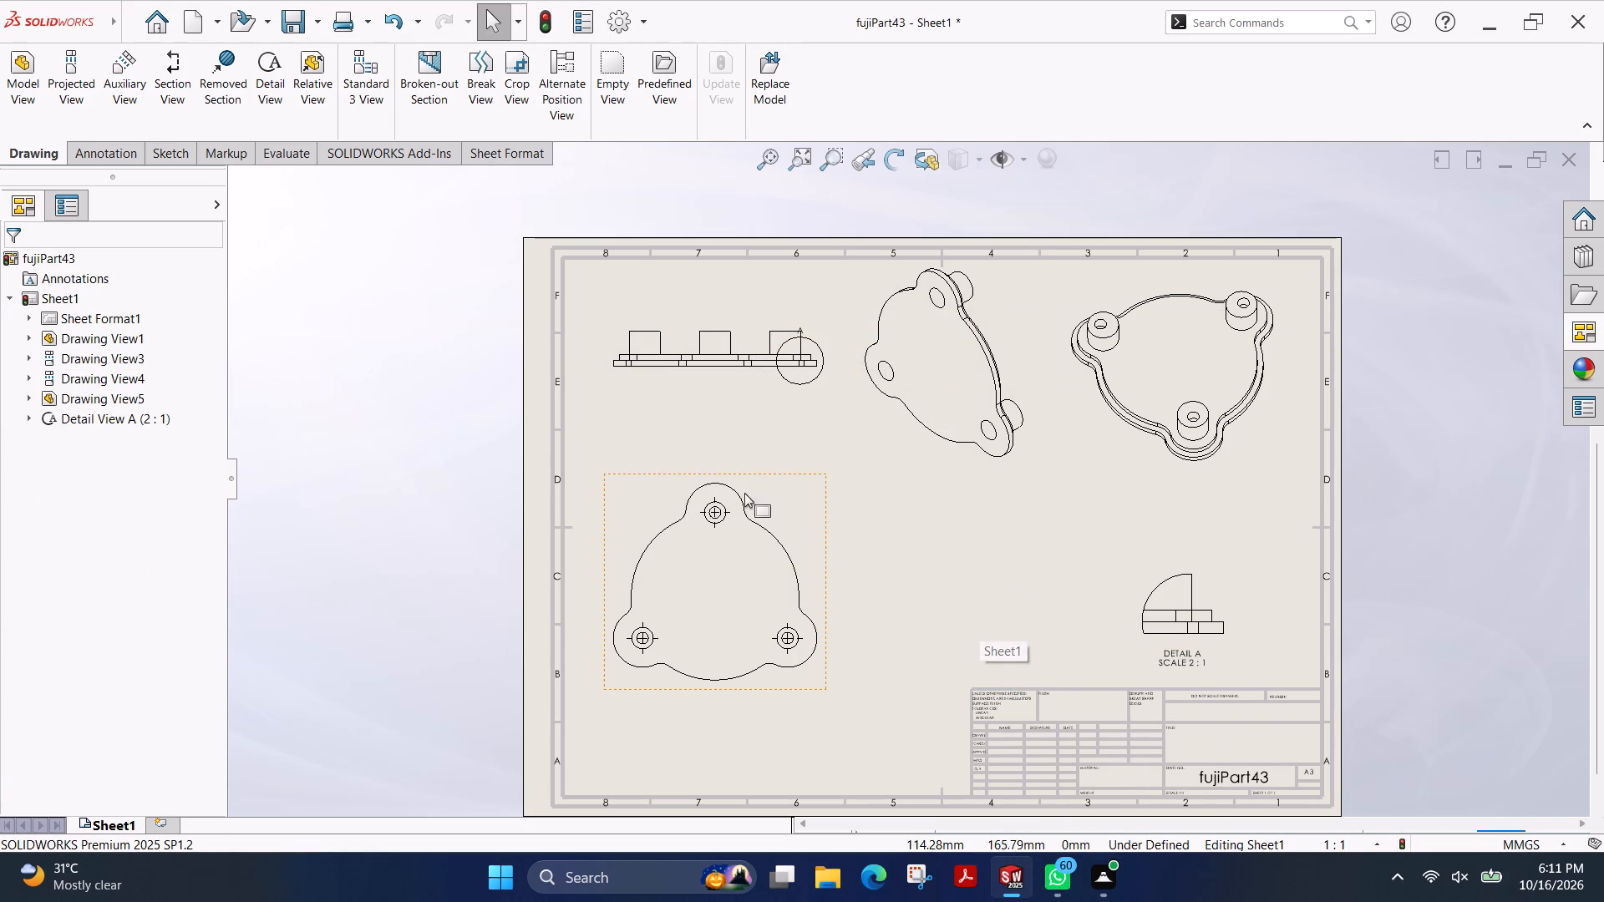
# Reposition the front view slightly higher and farther right on the sheet, closer to the top view.
pyautogui.moveTo(749, 477); pyautogui.dragTo(743, 444)
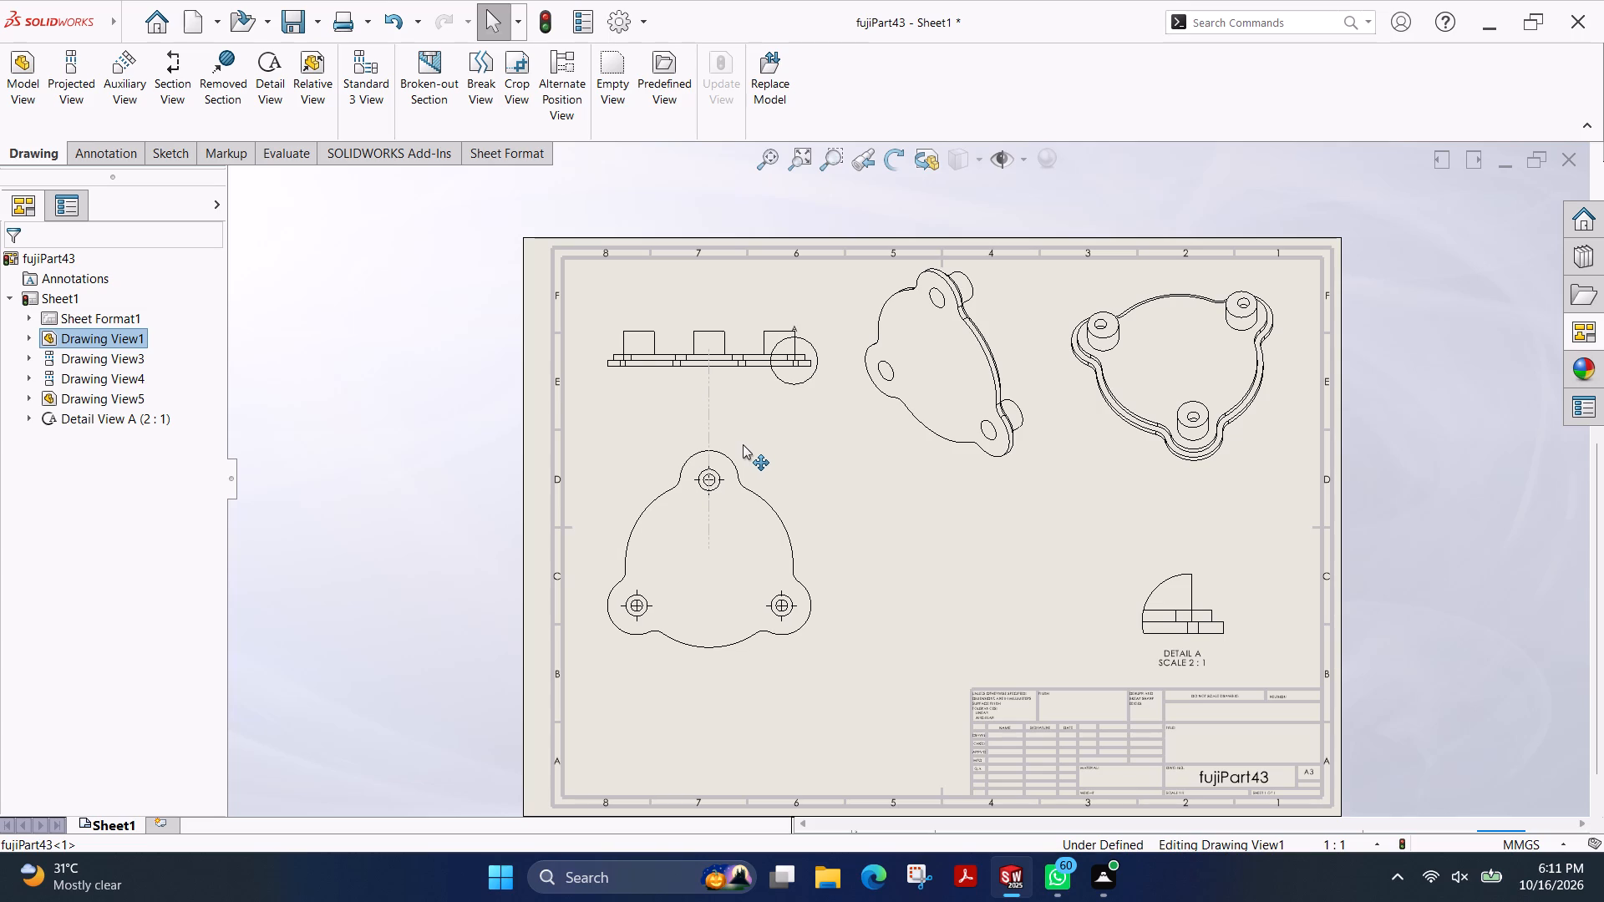
pyautogui.moveTo(743, 444); pyautogui.dragTo(750, 441)
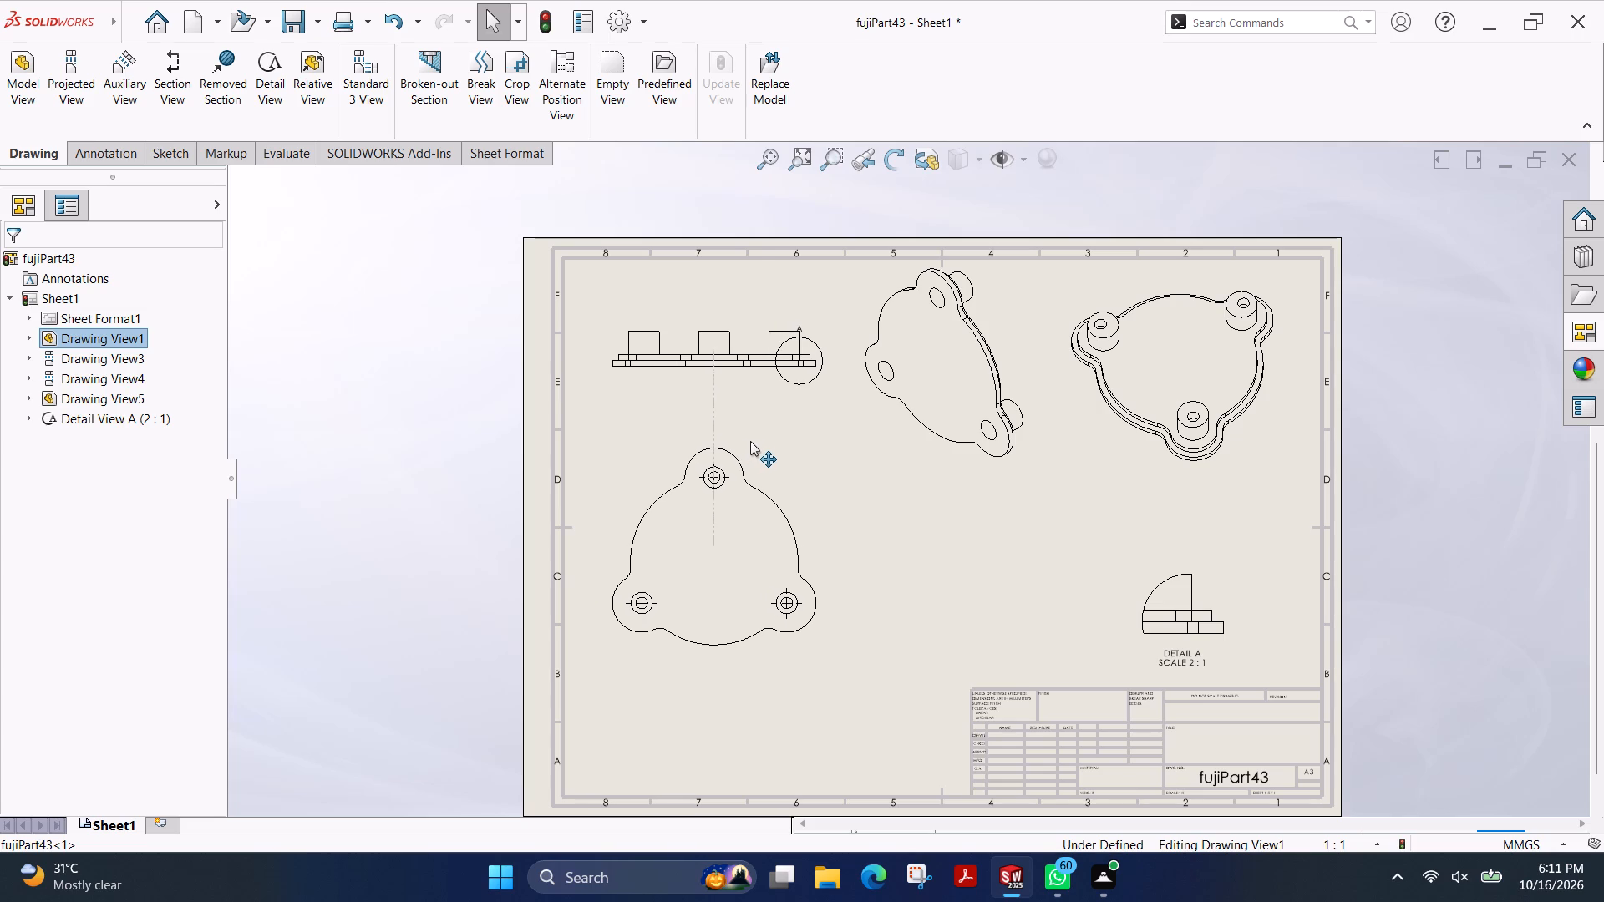
pyautogui.moveTo(750, 441); pyautogui.dragTo(764, 436)
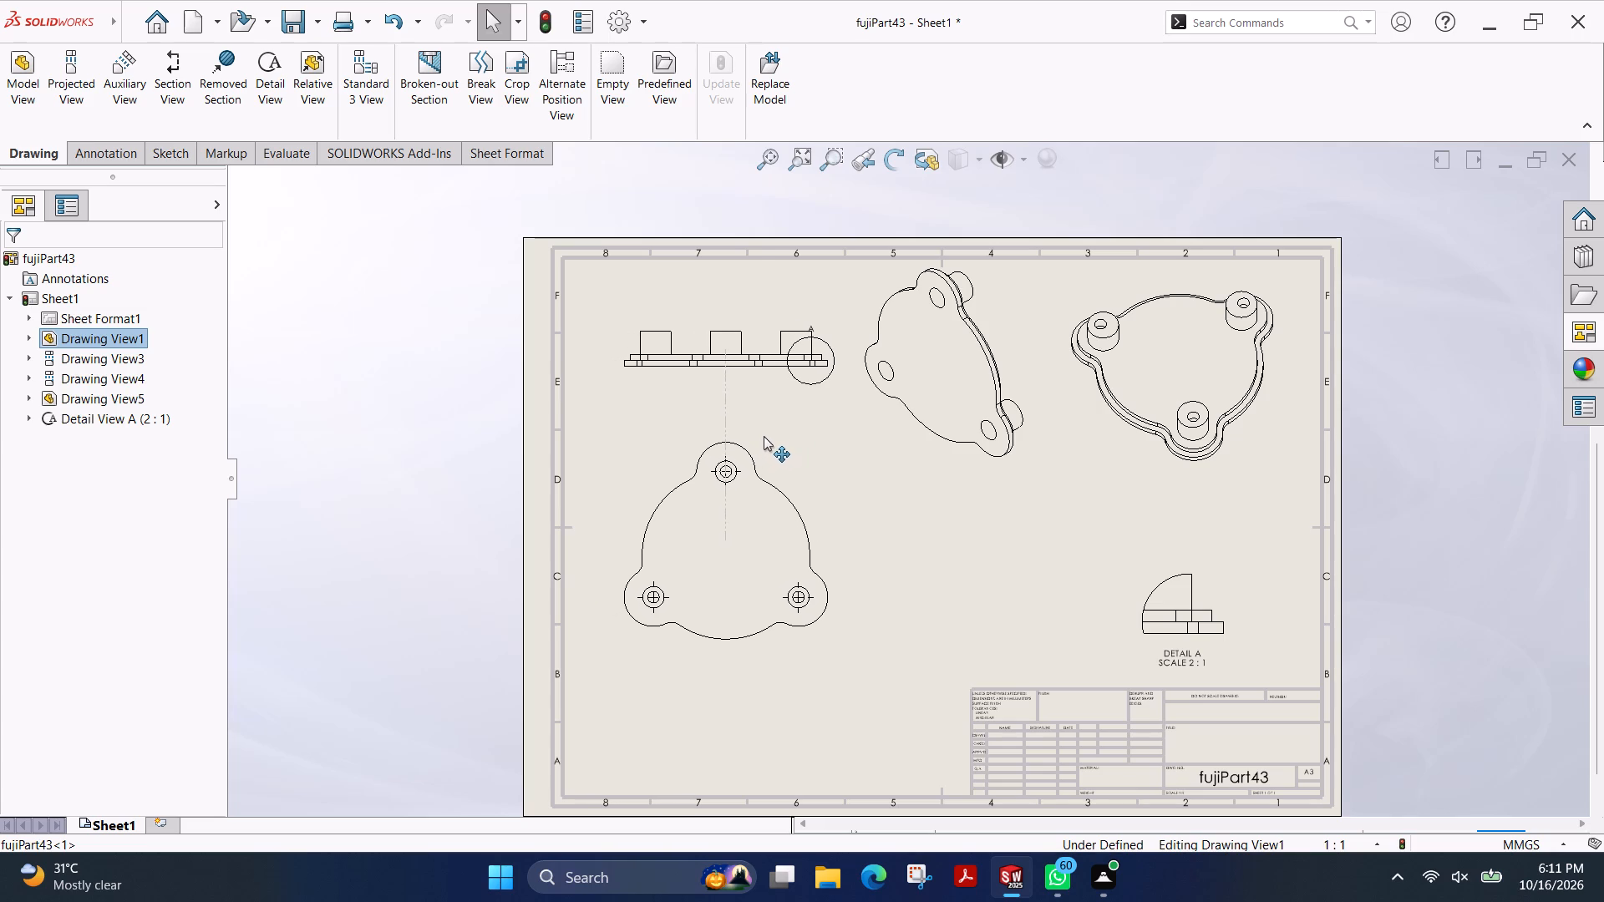
pyautogui.moveTo(764, 436); pyautogui.dragTo(766, 434)
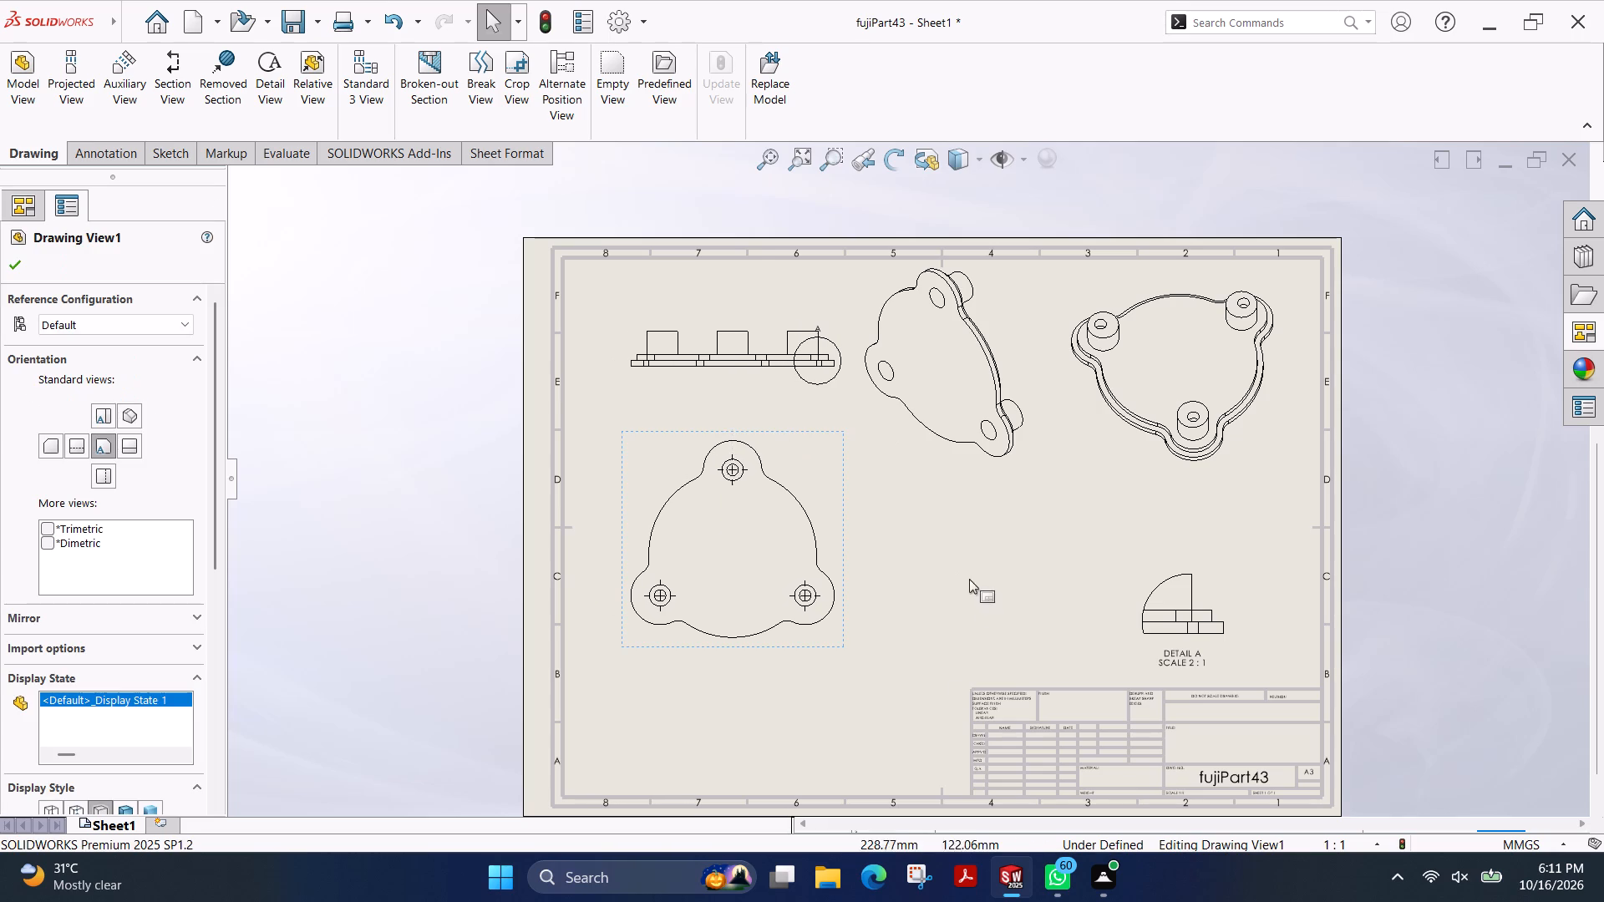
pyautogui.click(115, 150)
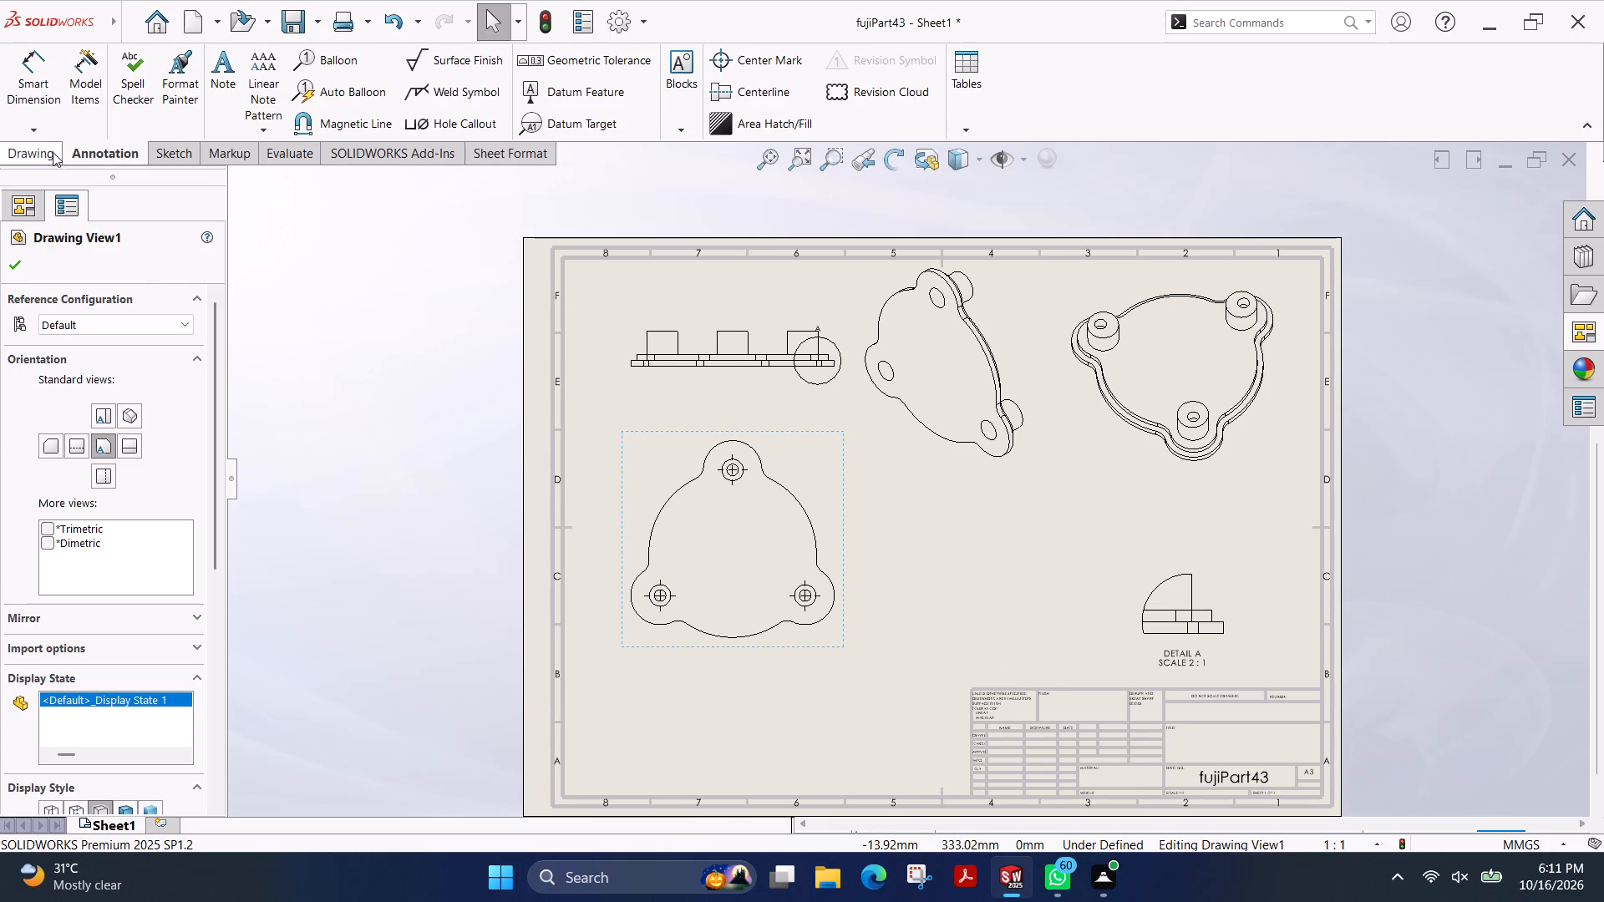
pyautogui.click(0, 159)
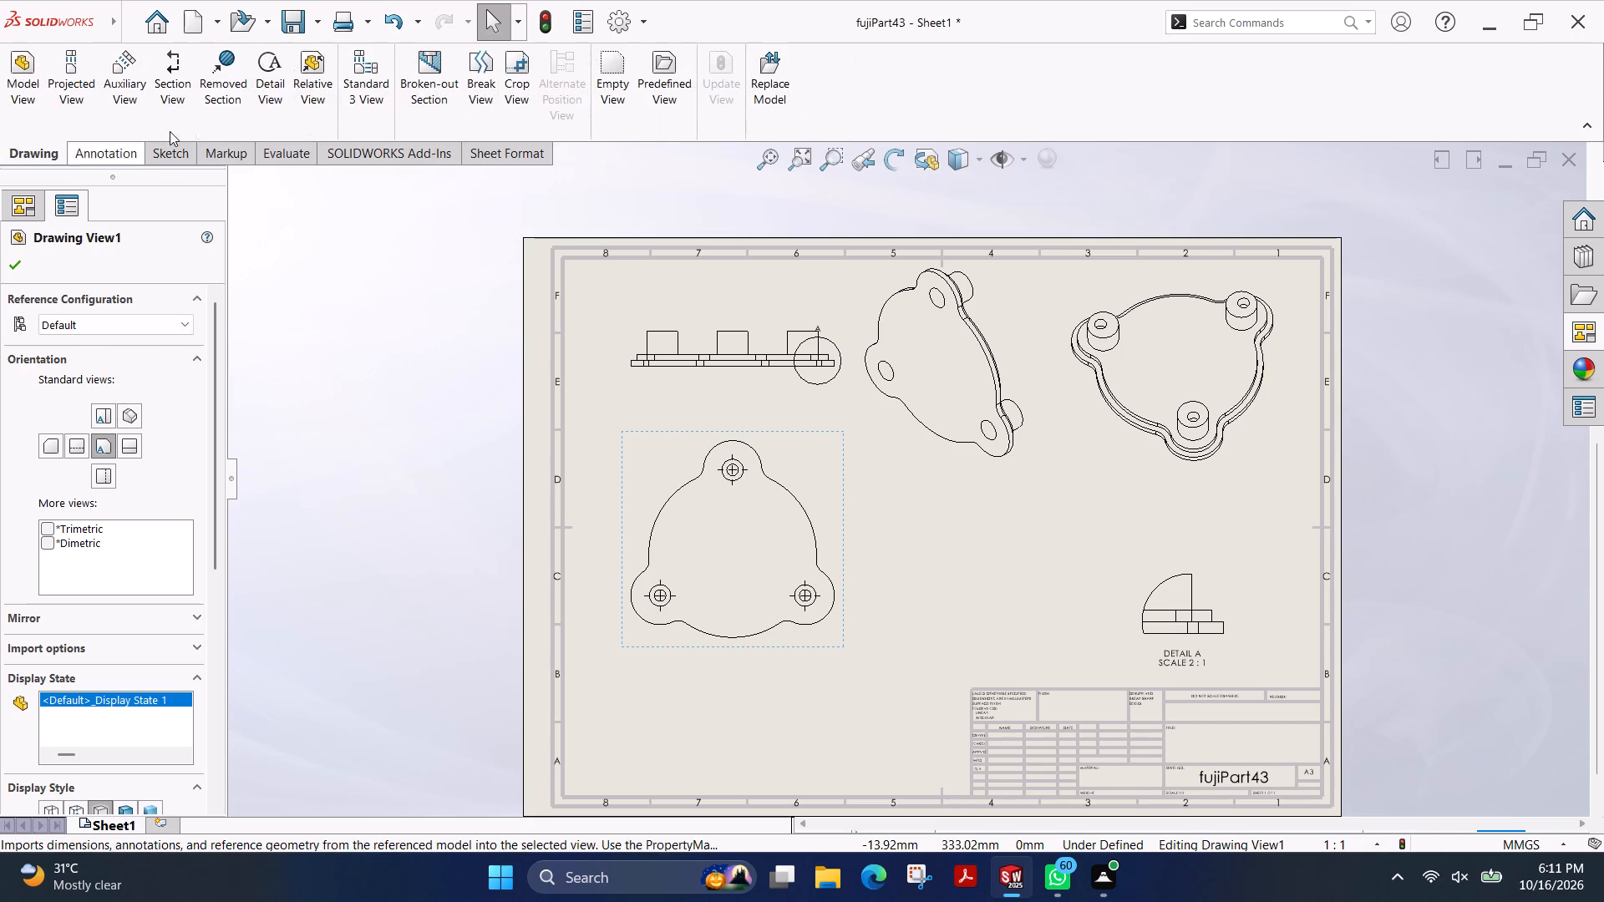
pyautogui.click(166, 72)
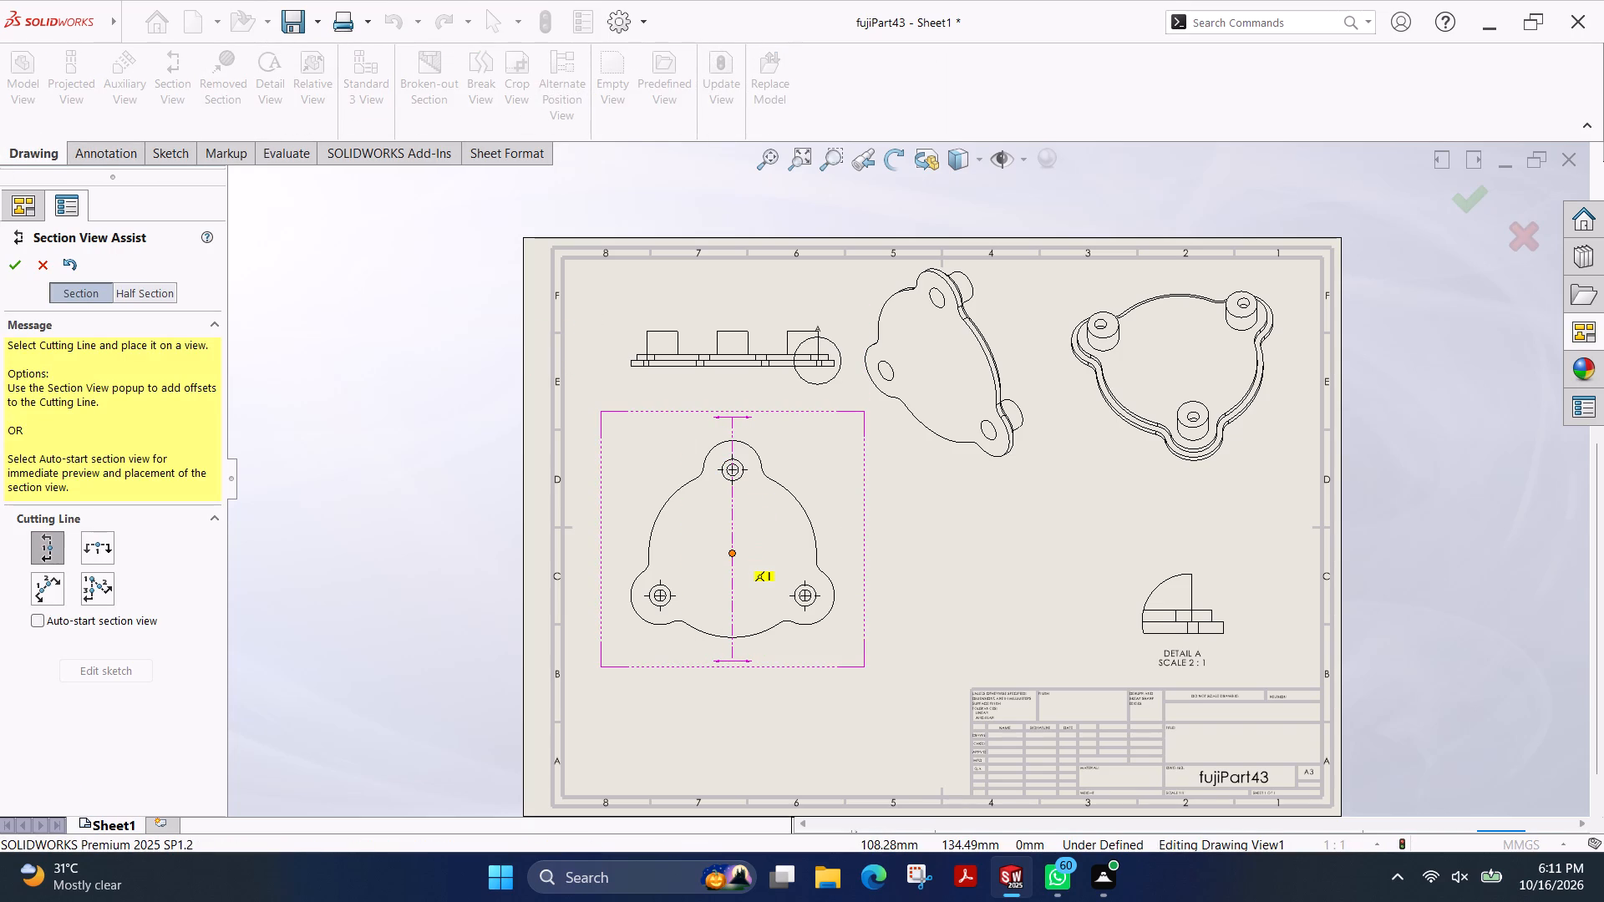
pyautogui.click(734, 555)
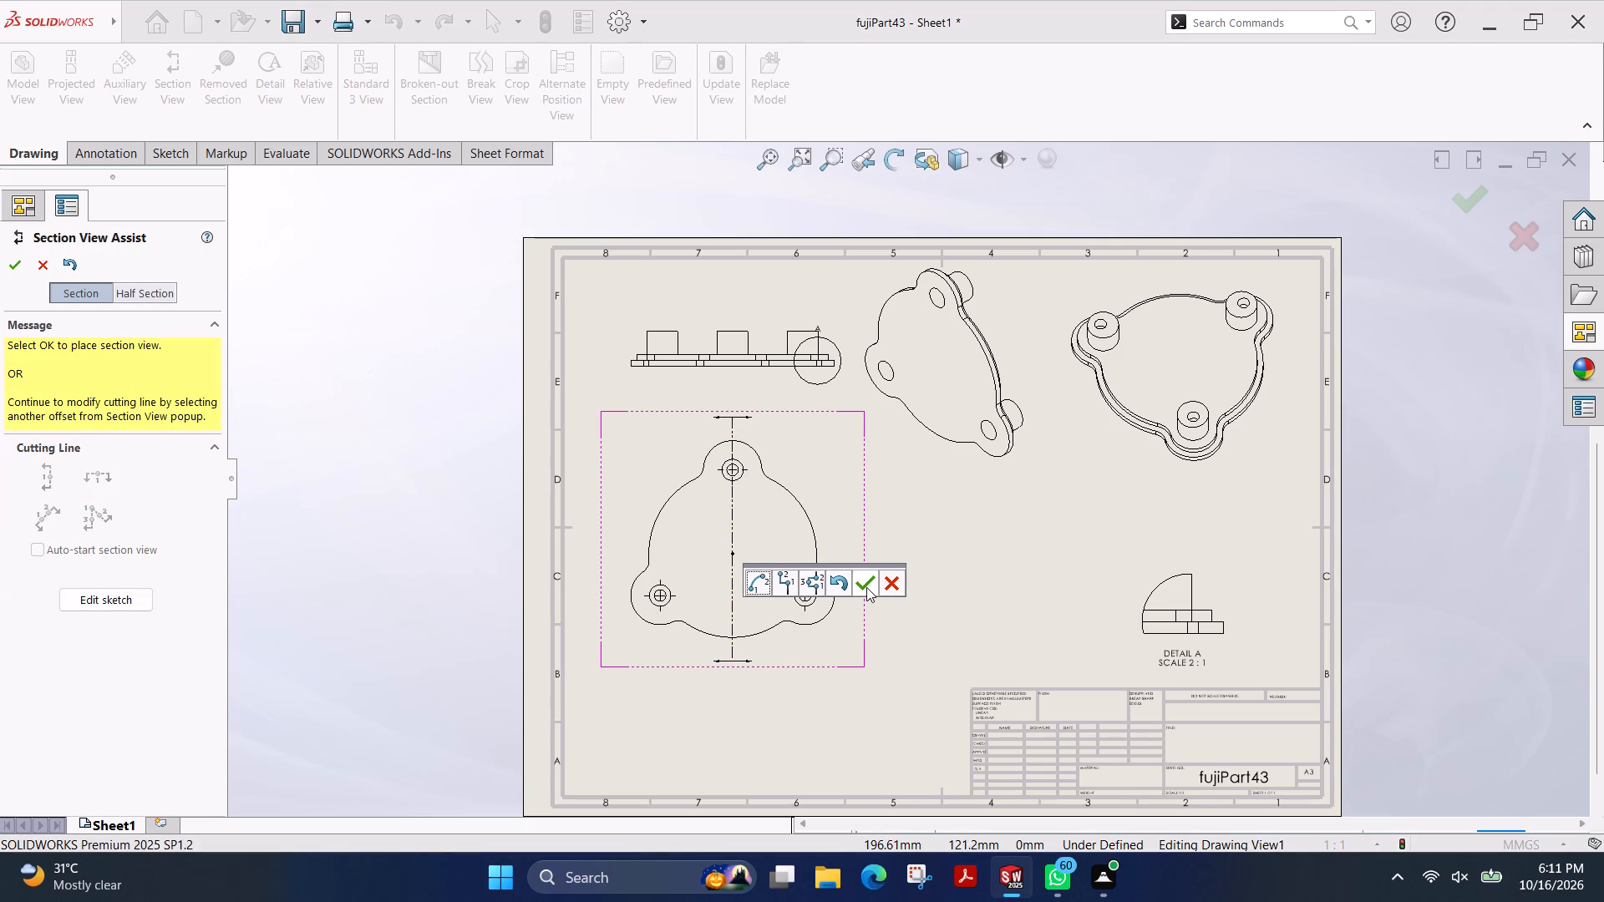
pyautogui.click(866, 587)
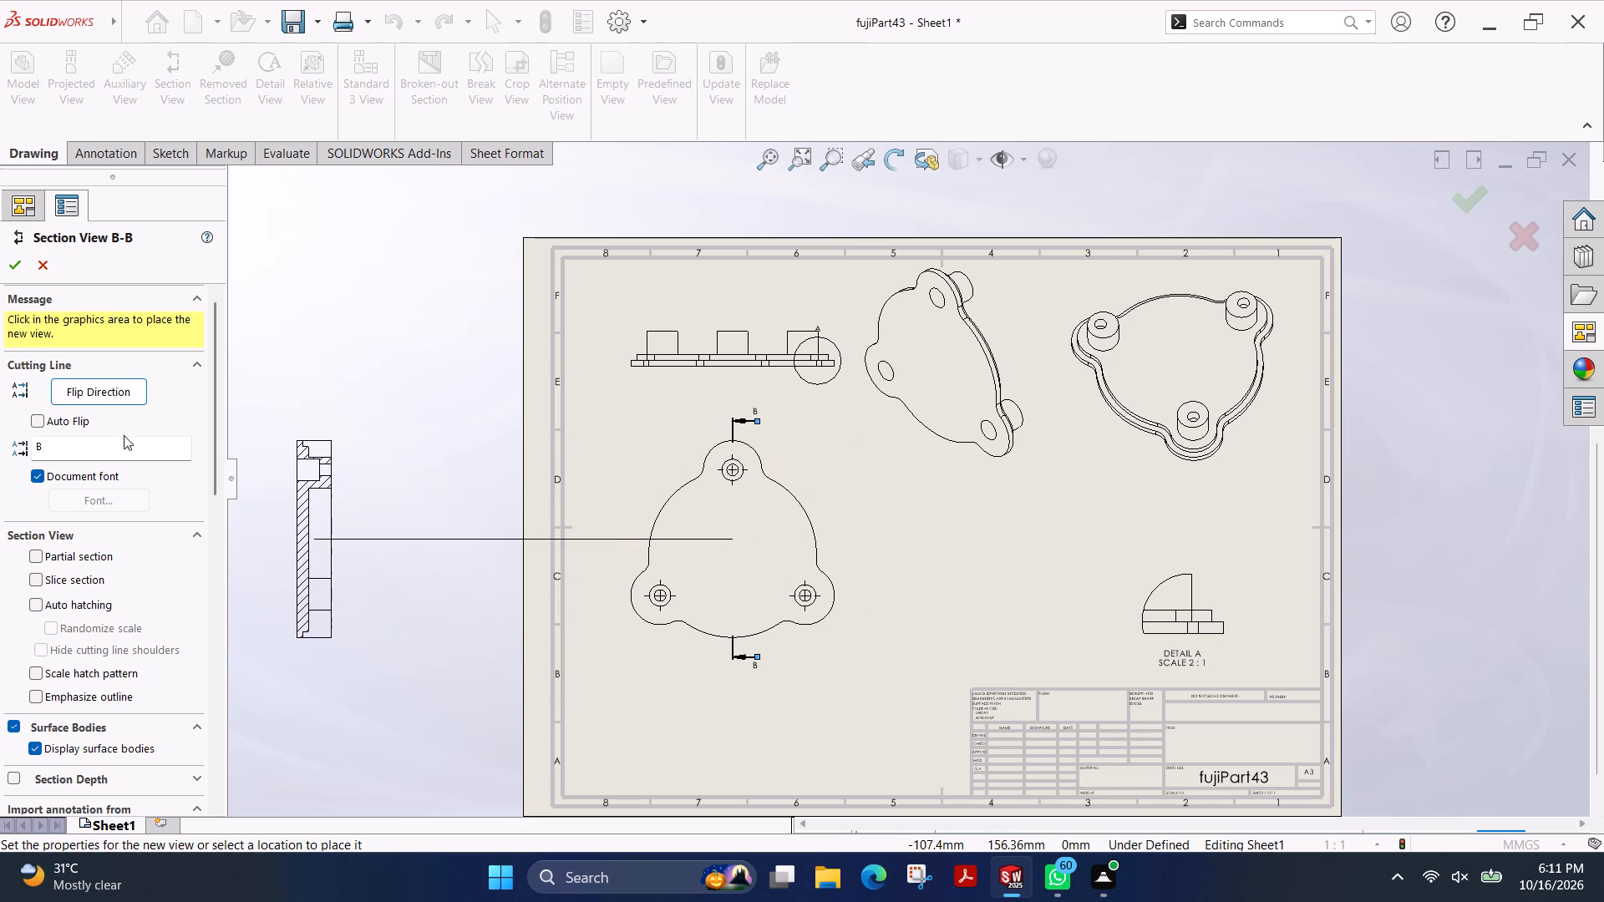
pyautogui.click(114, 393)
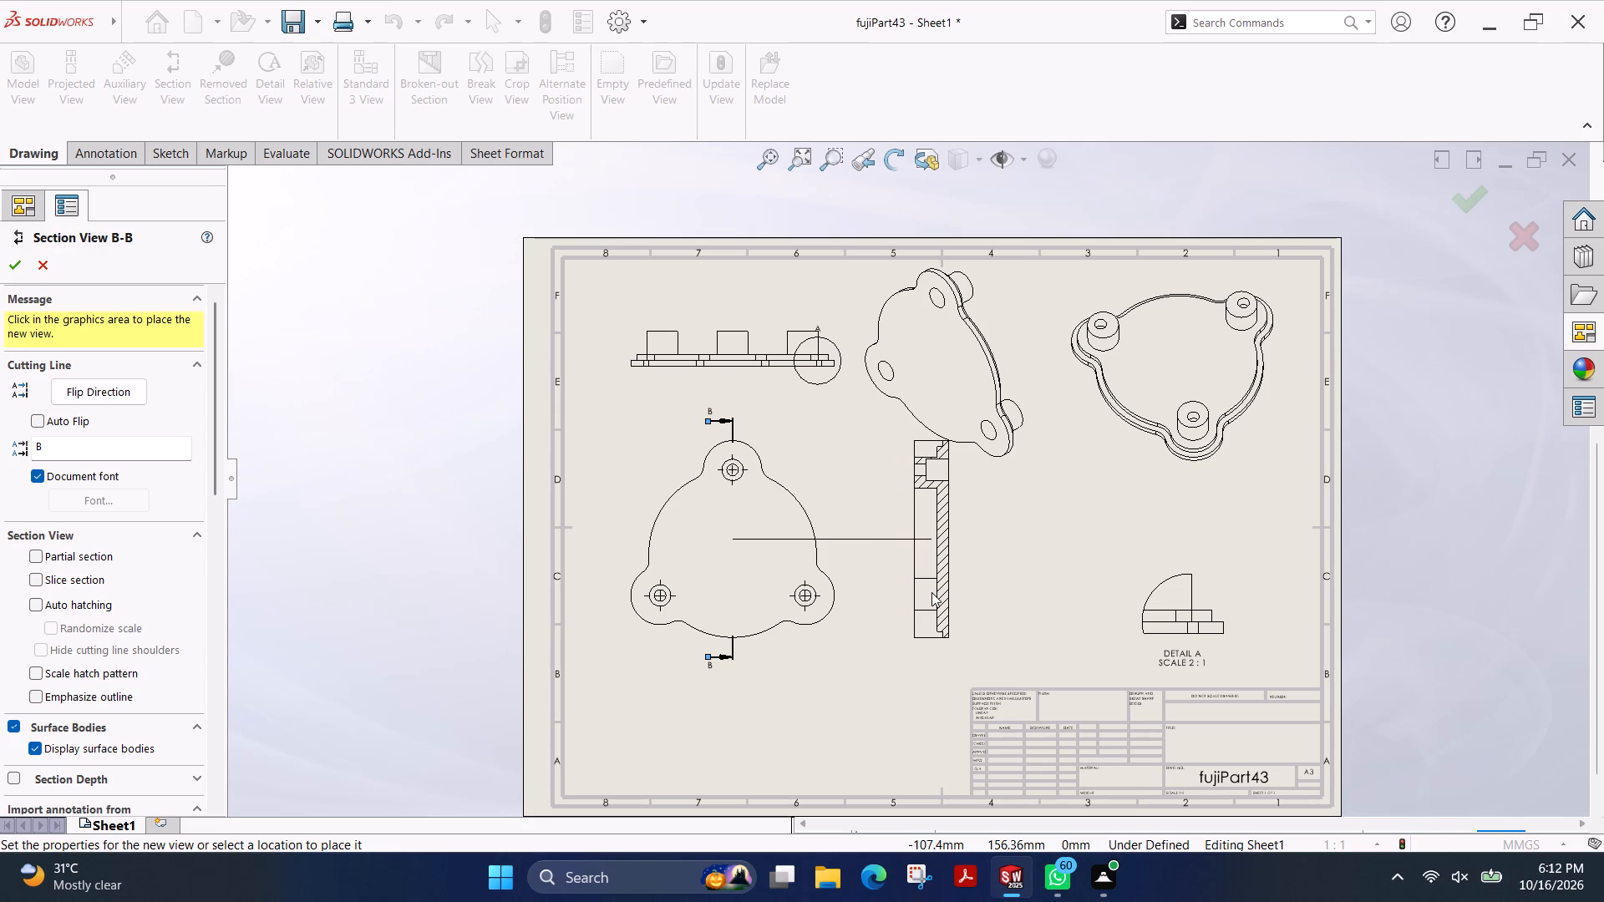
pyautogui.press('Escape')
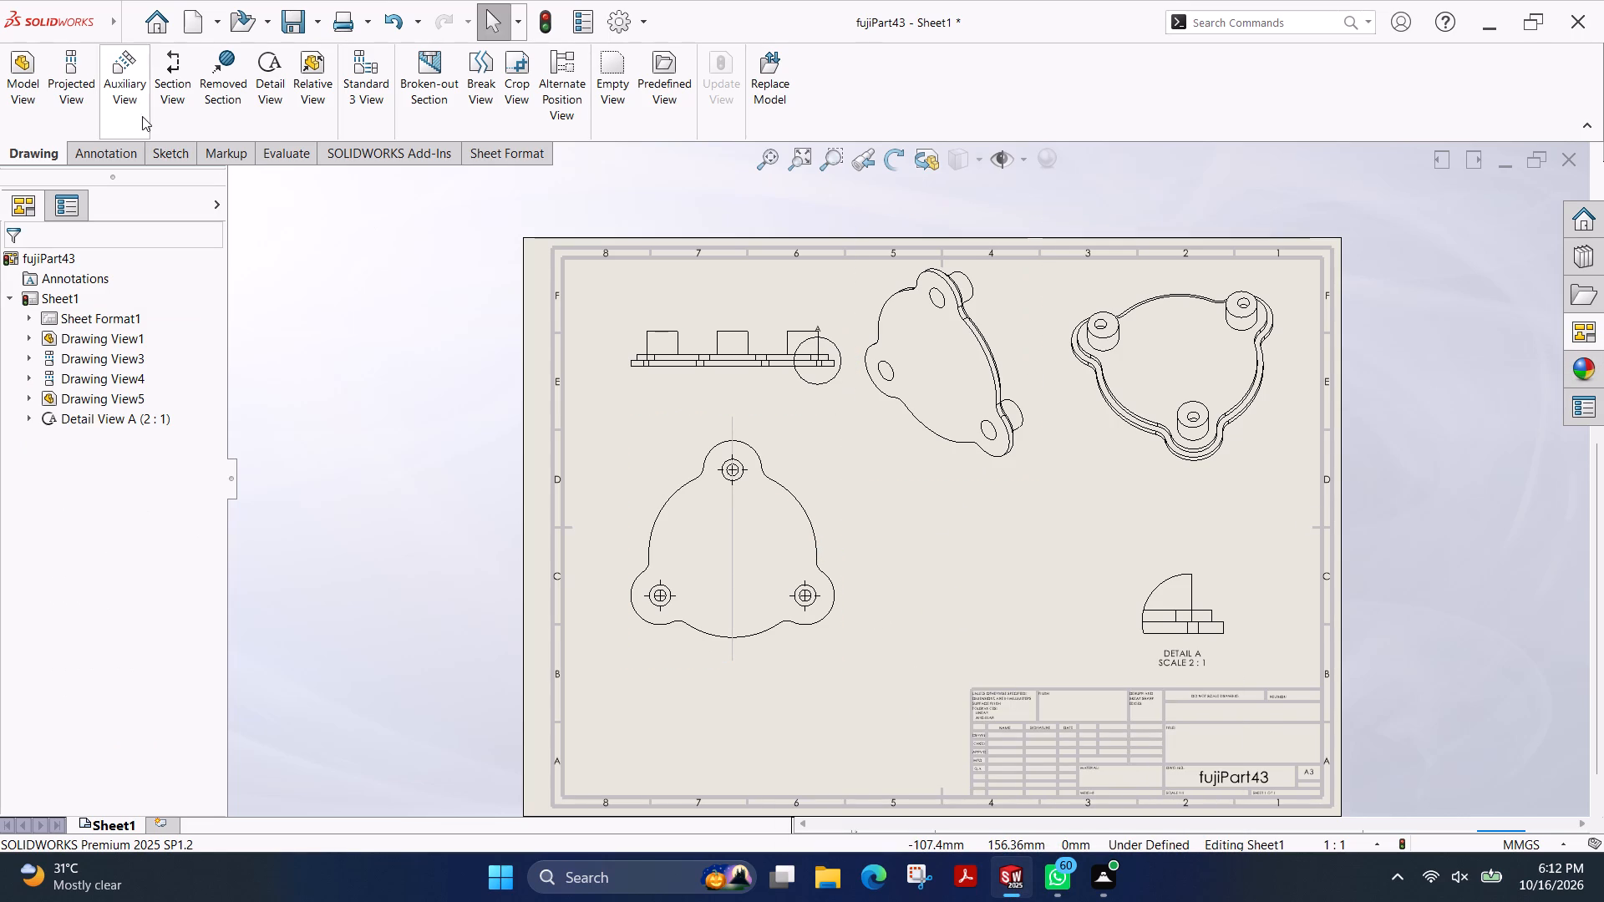
# Create a section view with a vertical cutting line through the front view's centre and place it where the side view was.
pyautogui.click(165, 81)
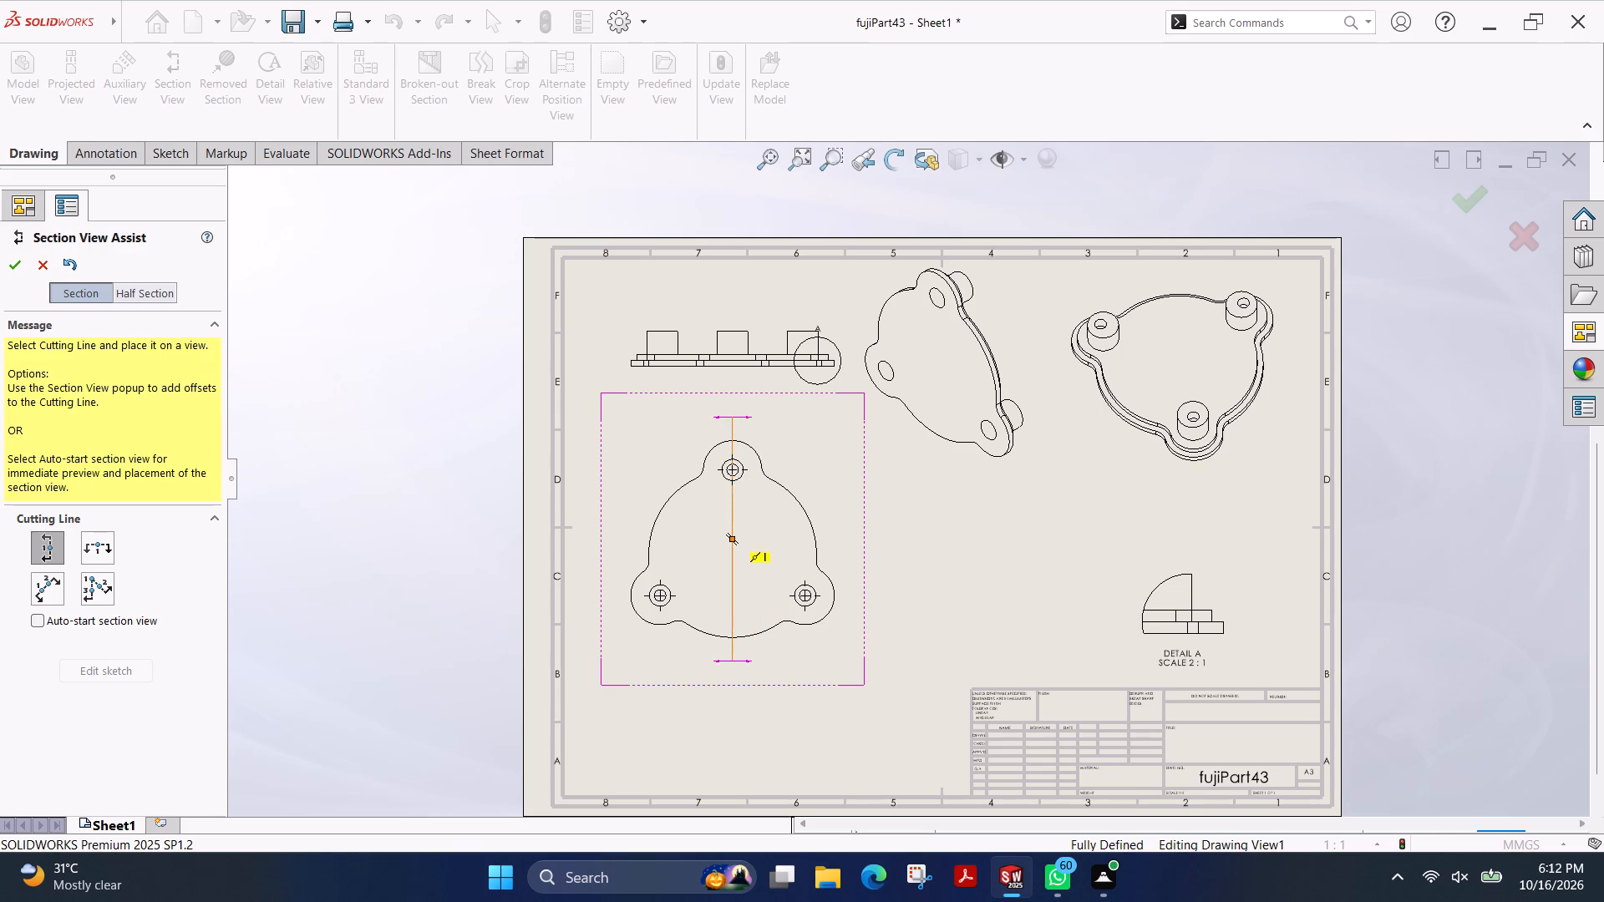
pyautogui.click(730, 535)
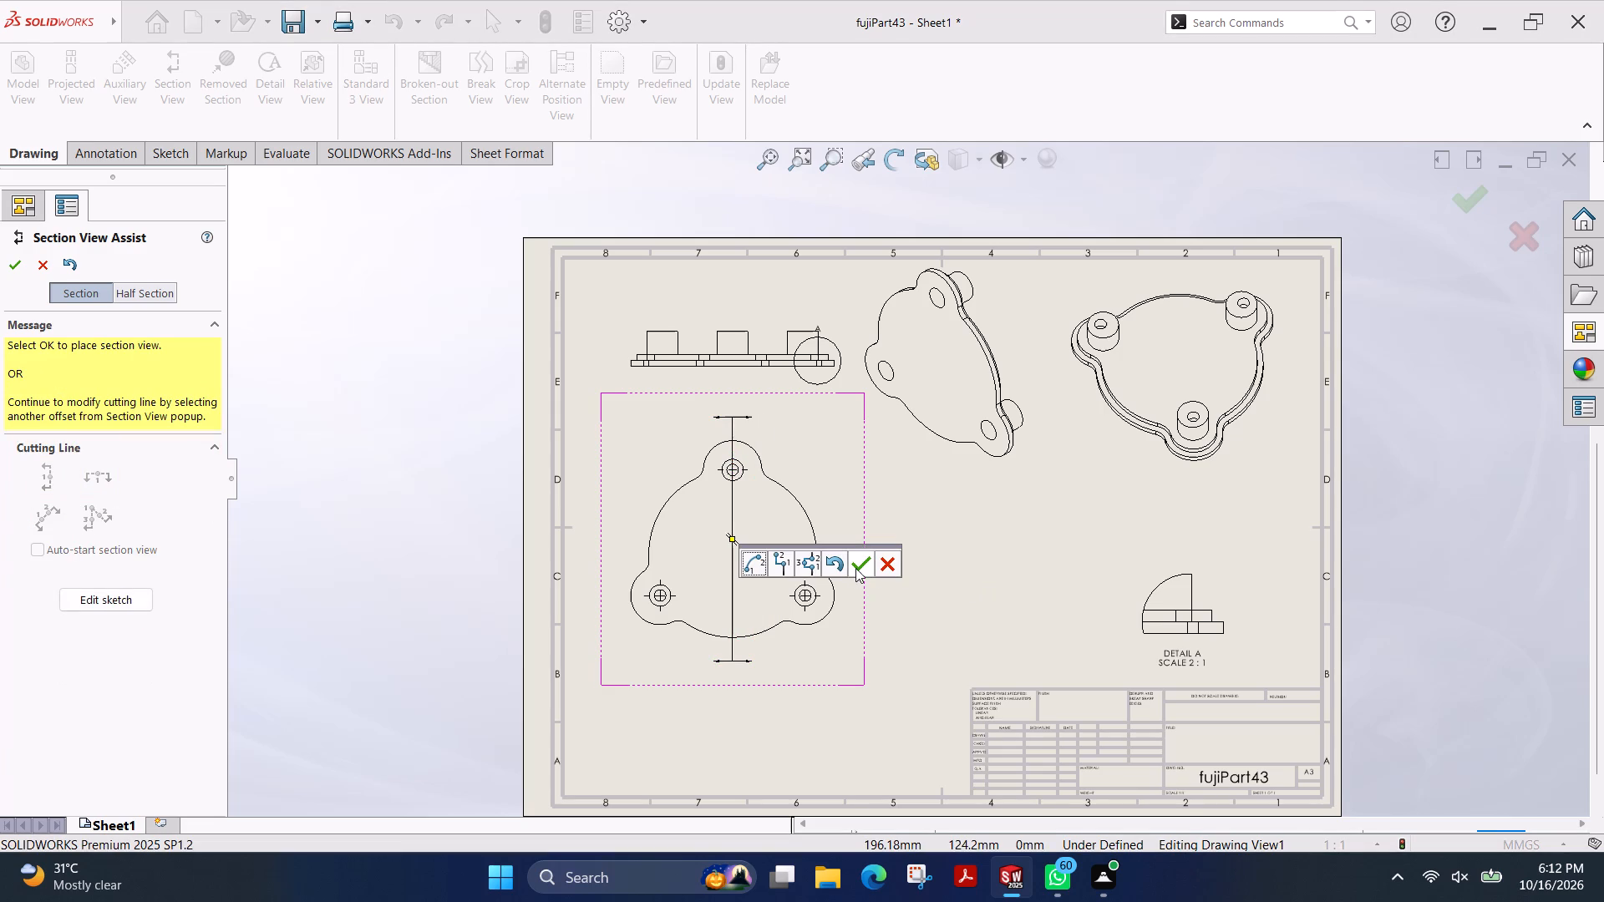
pyautogui.click(859, 567)
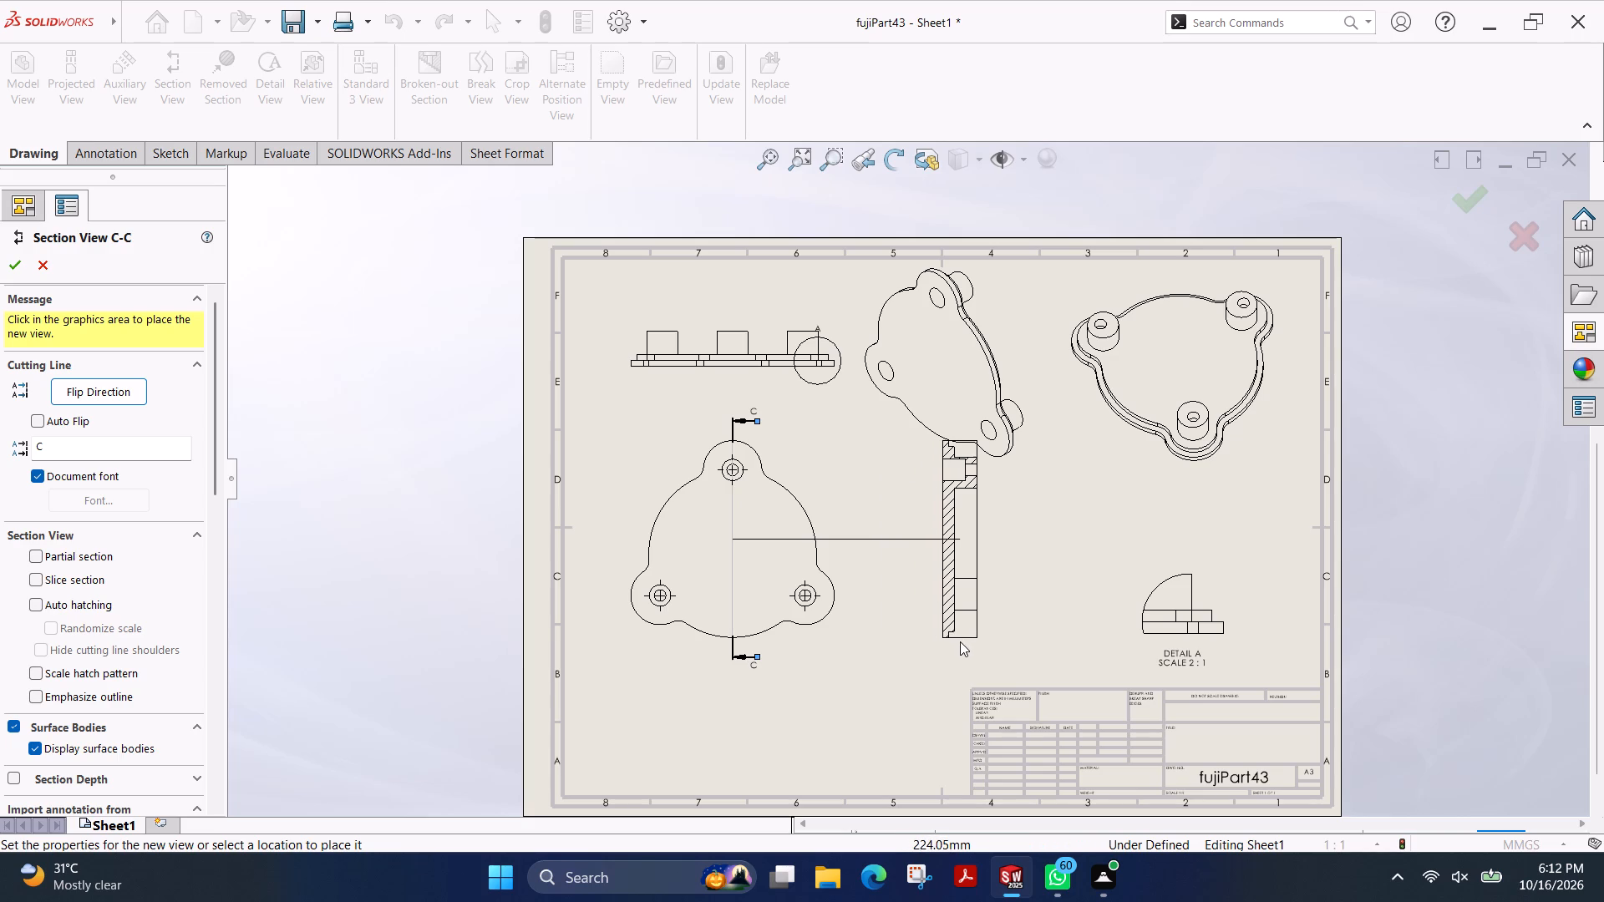
pyautogui.click(960, 641)
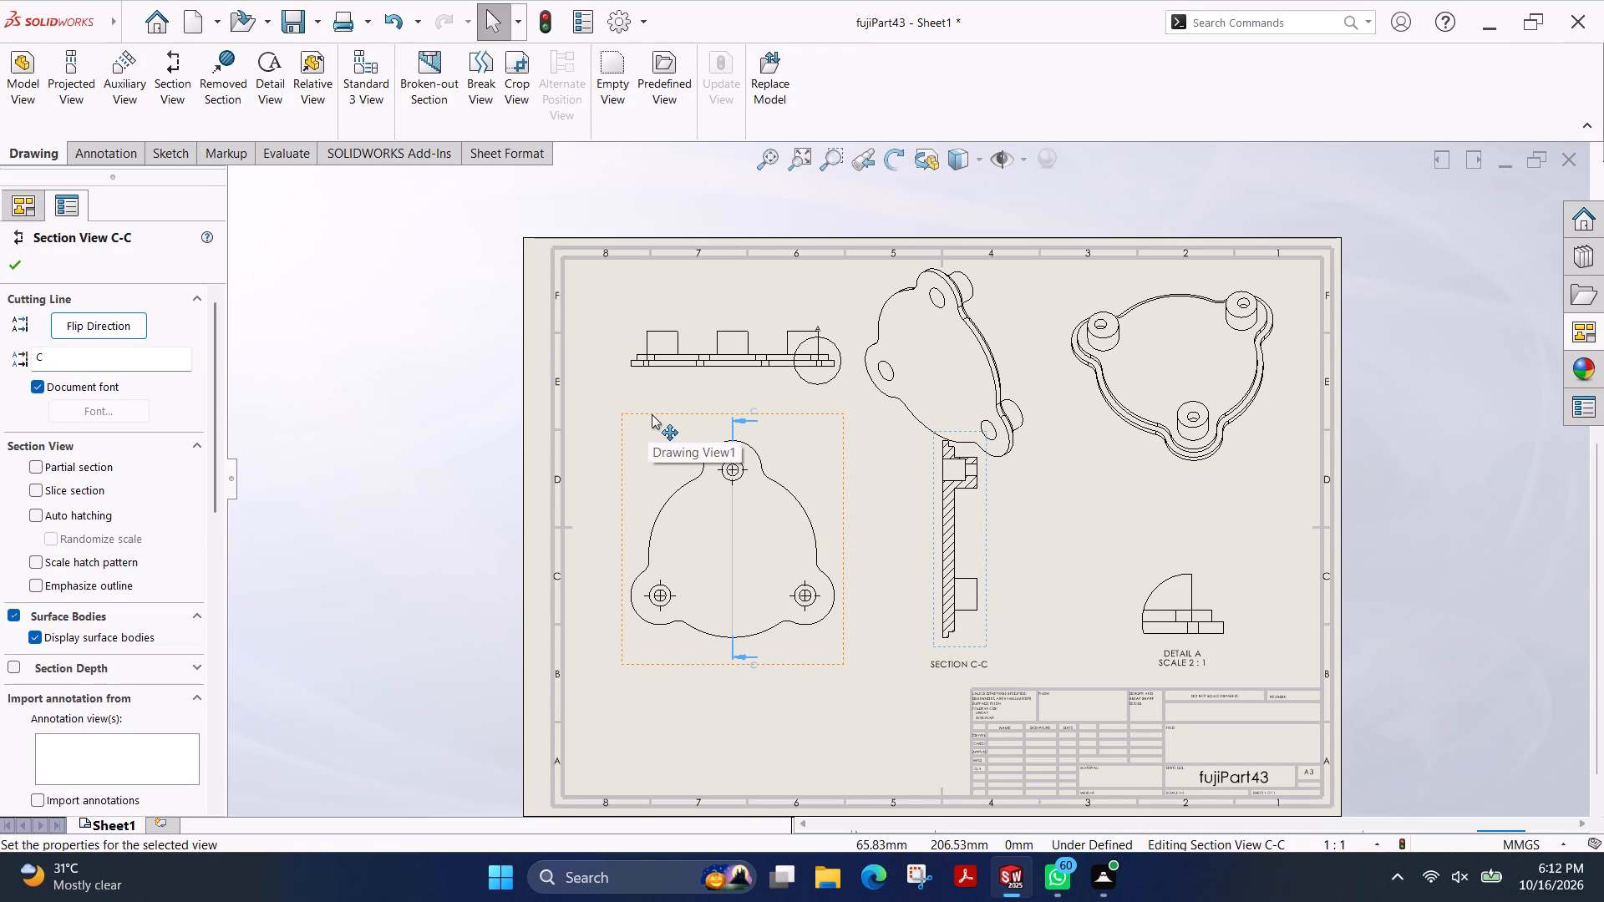
# Lower the front and section views clear of the isometric view and move the section label up off the title block.
pyautogui.moveTo(652, 414); pyautogui.dragTo(646, 434)
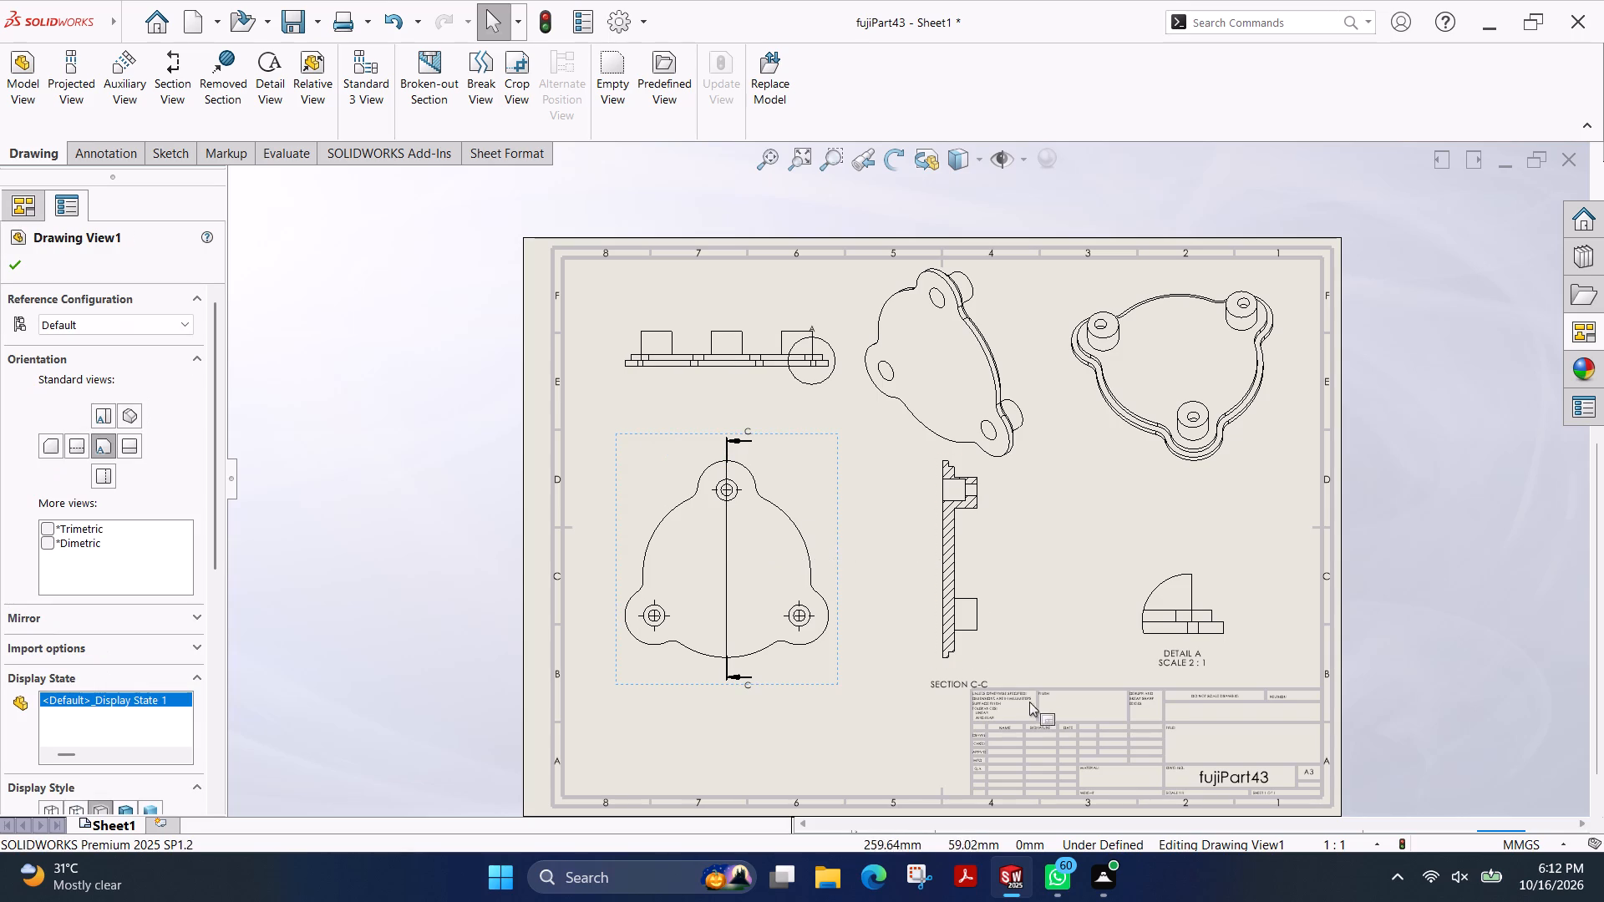
pyautogui.moveTo(982, 684); pyautogui.dragTo(977, 677)
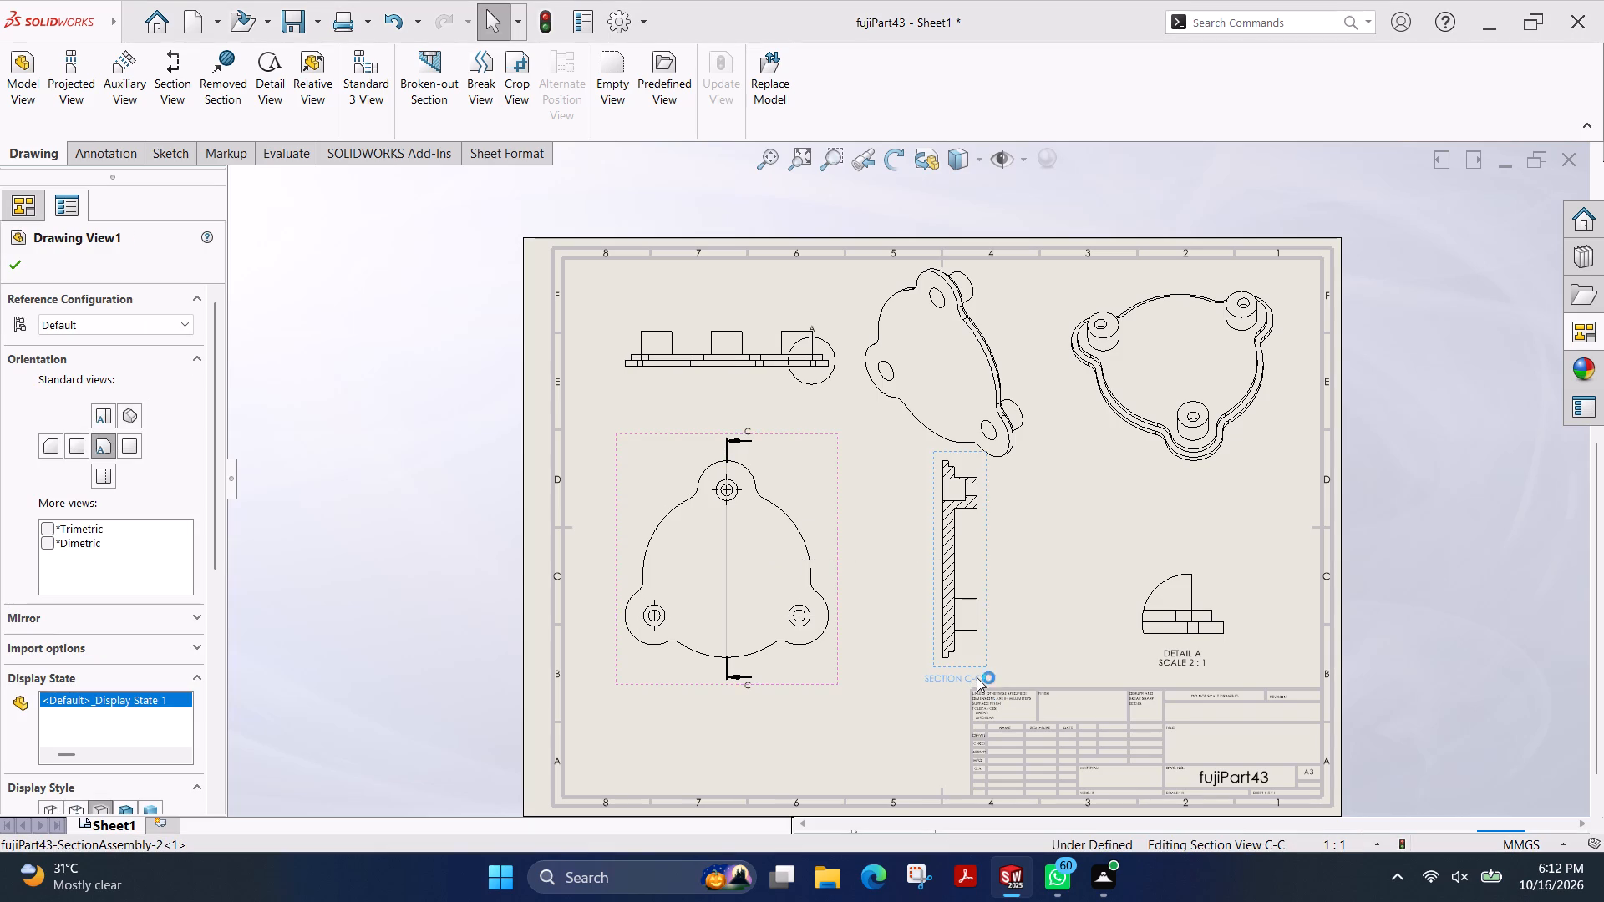
pyautogui.moveTo(977, 677); pyautogui.dragTo(977, 673)
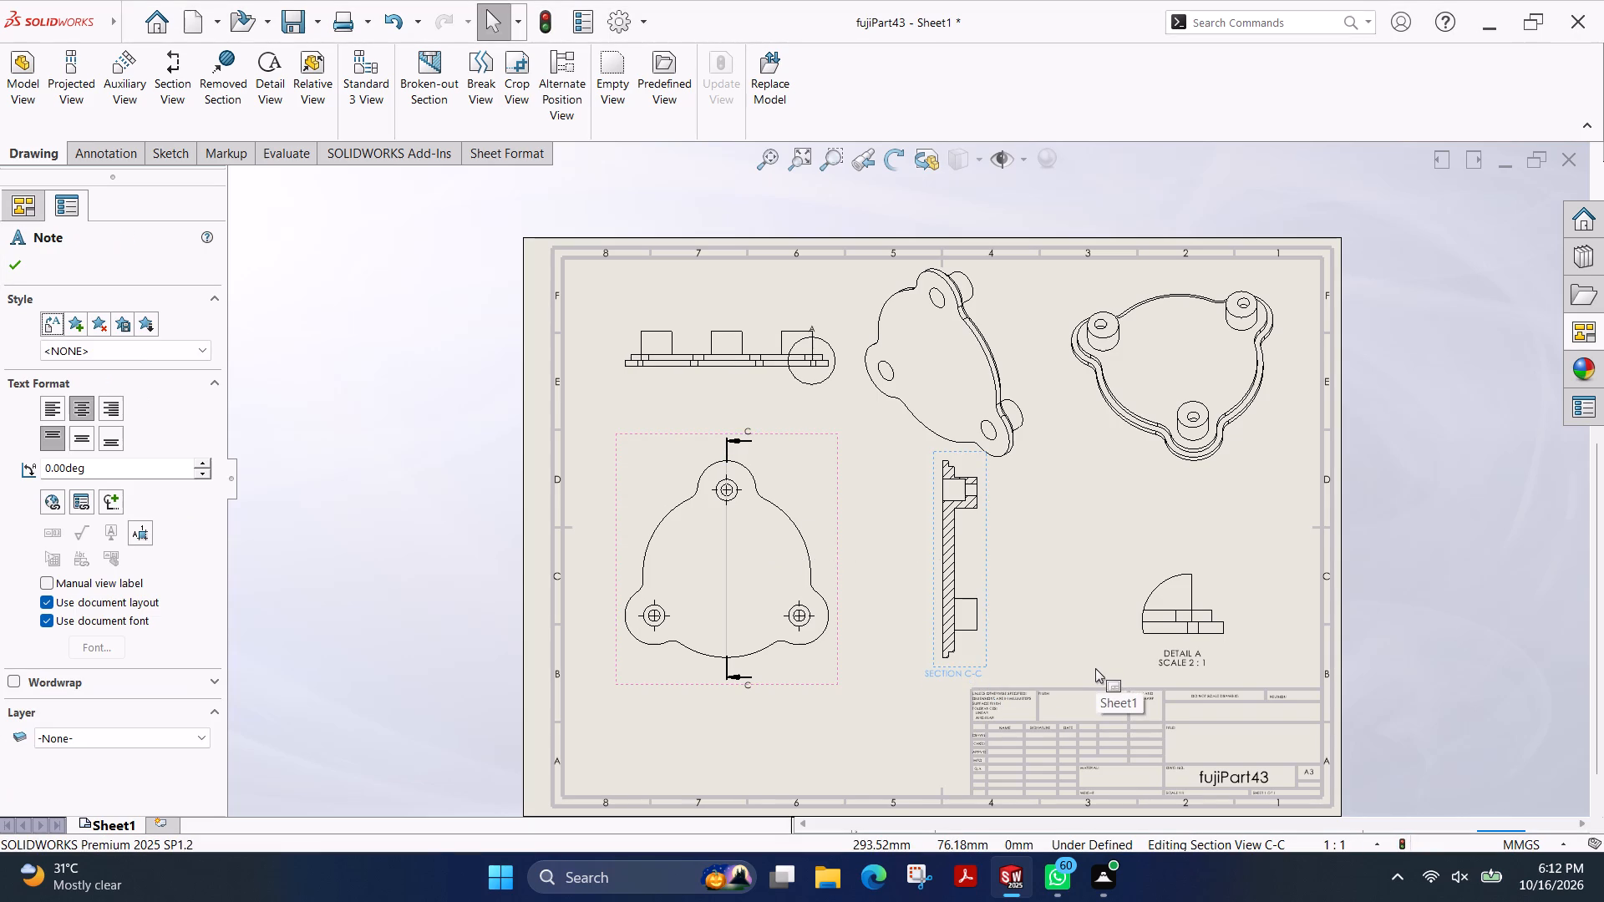
pyautogui.scroll(-3, 955, 539)
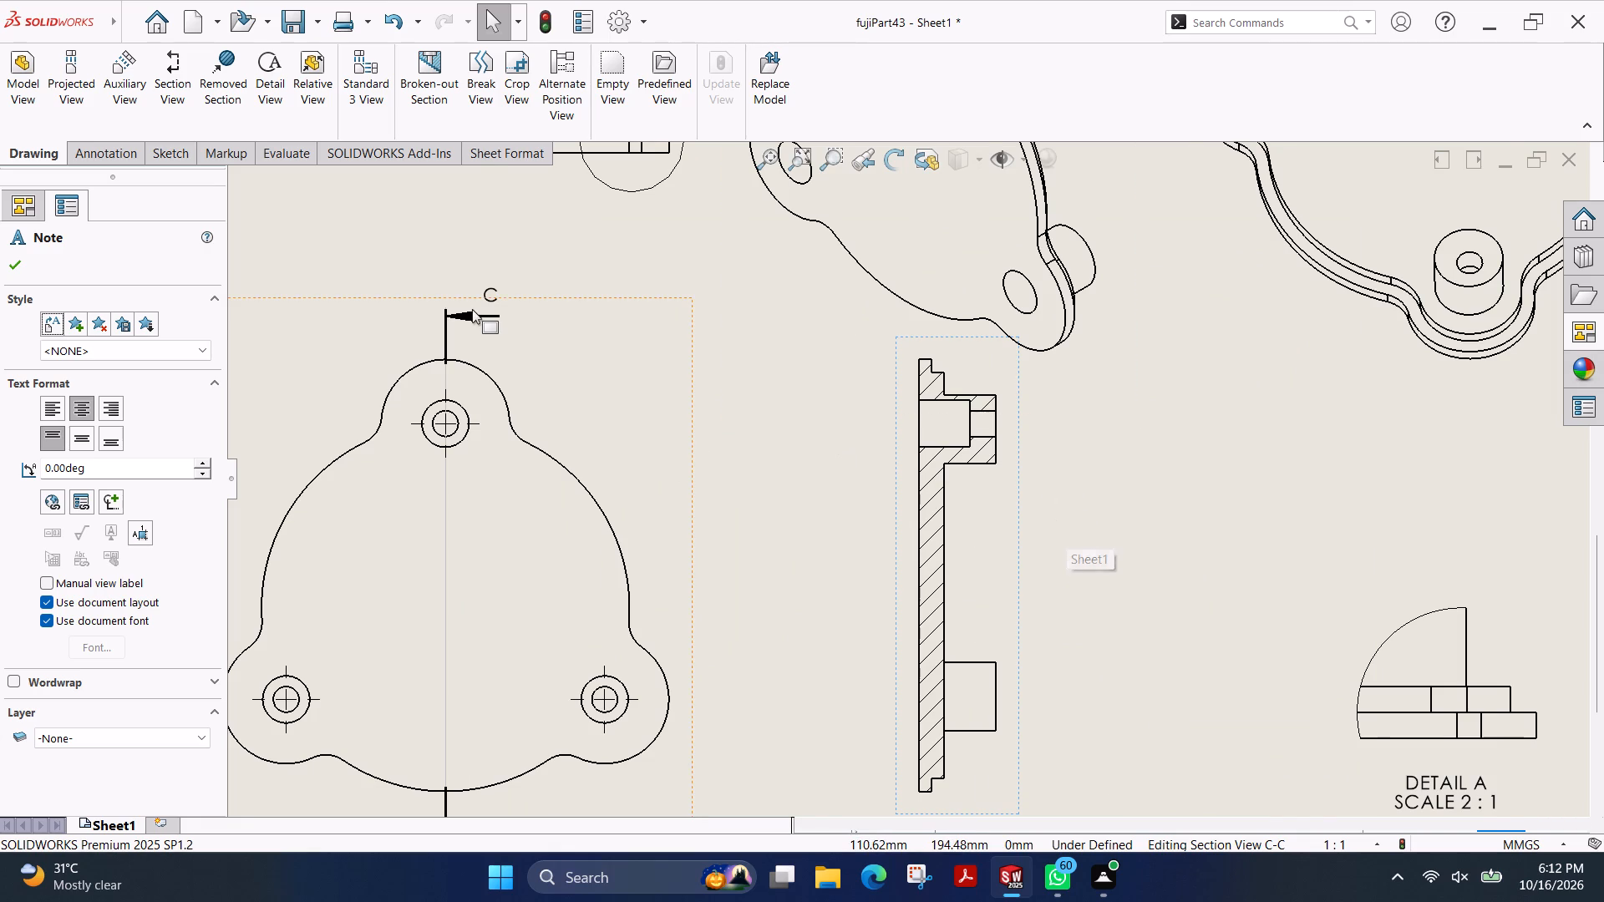
# Move the detail circle's label A in the top view just outside the circle, on its right side.
pyautogui.scroll(1, 472, 309)
pyautogui.scroll(1, 510, 211)
pyautogui.scroll(-2, 575, 225)
pyautogui.scroll(2, 575, 225)
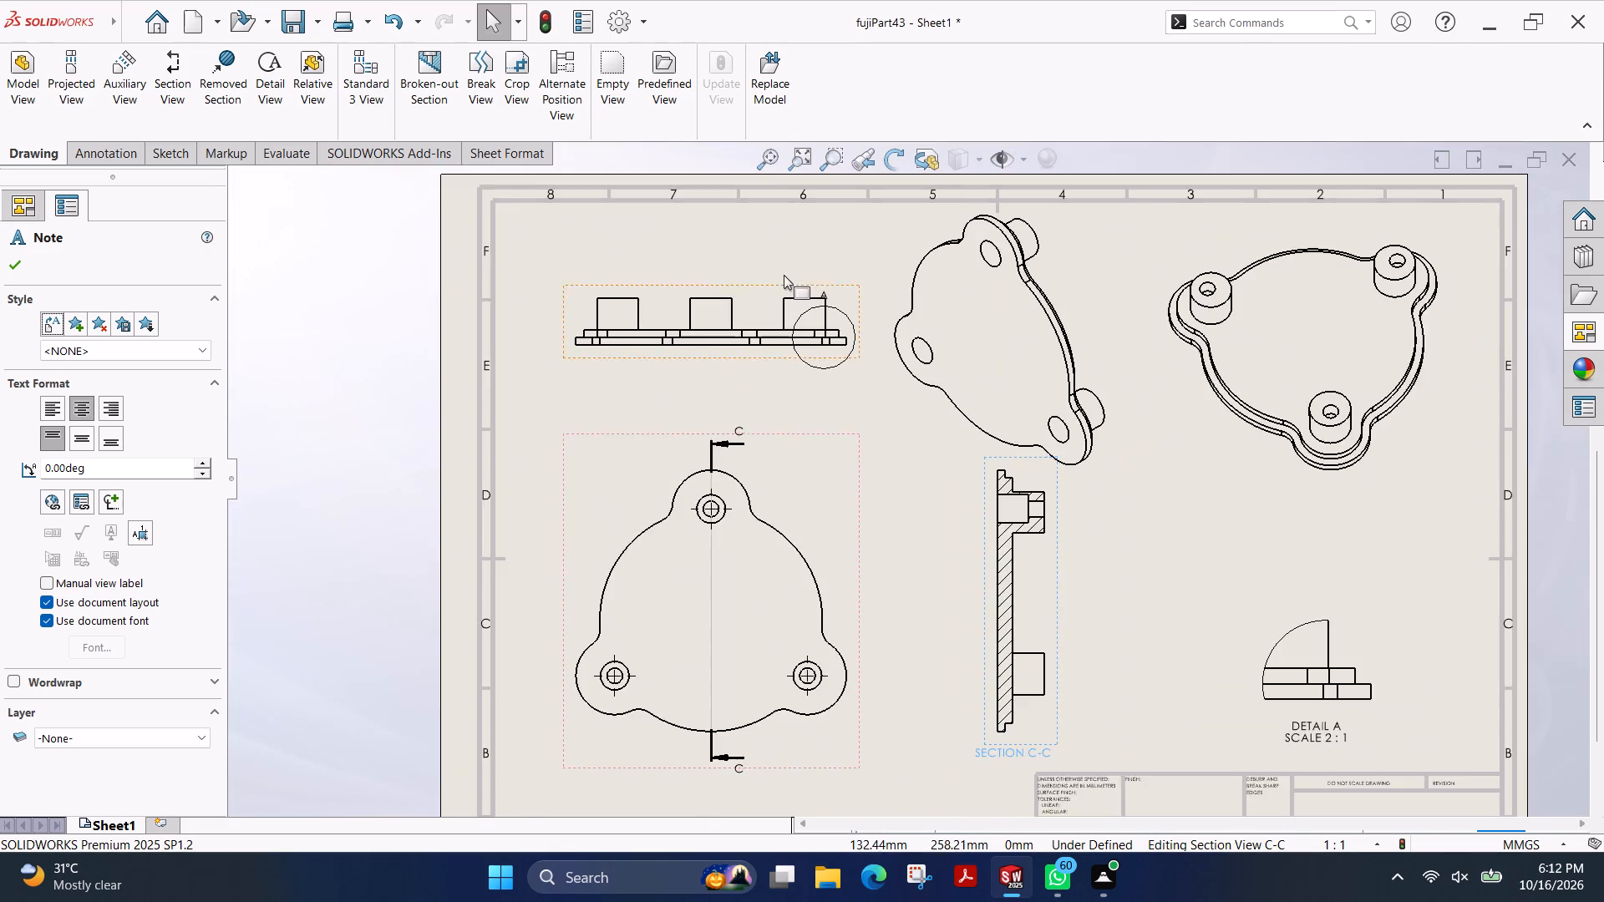
pyautogui.scroll(-3, 784, 275)
pyautogui.scroll(-3, 888, 339)
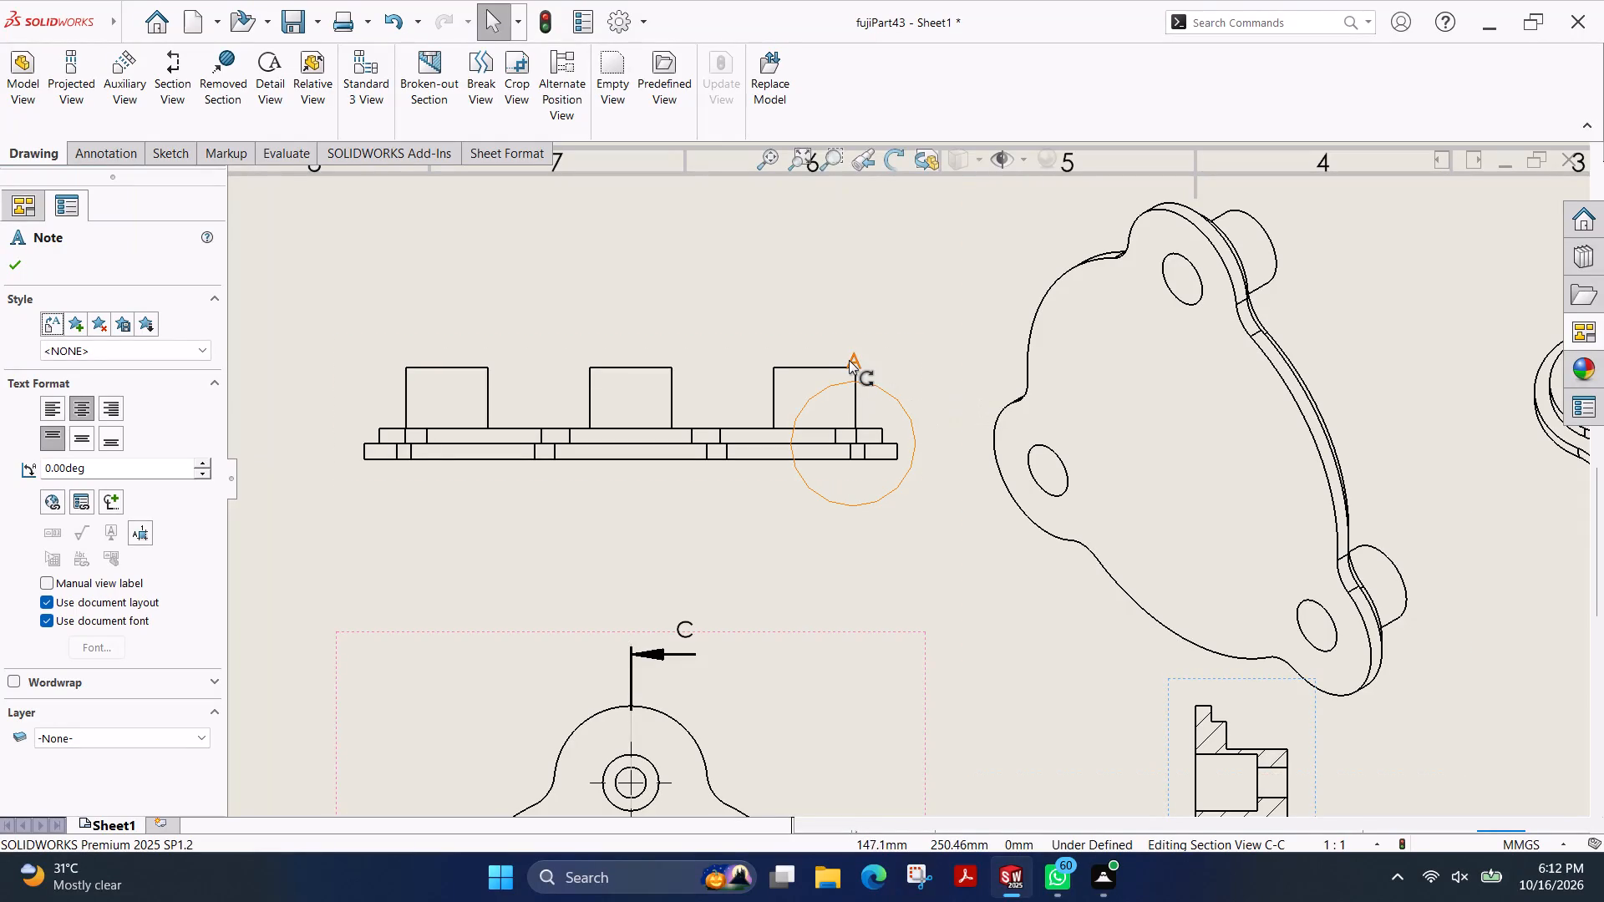
pyautogui.moveTo(859, 358); pyautogui.dragTo(905, 380)
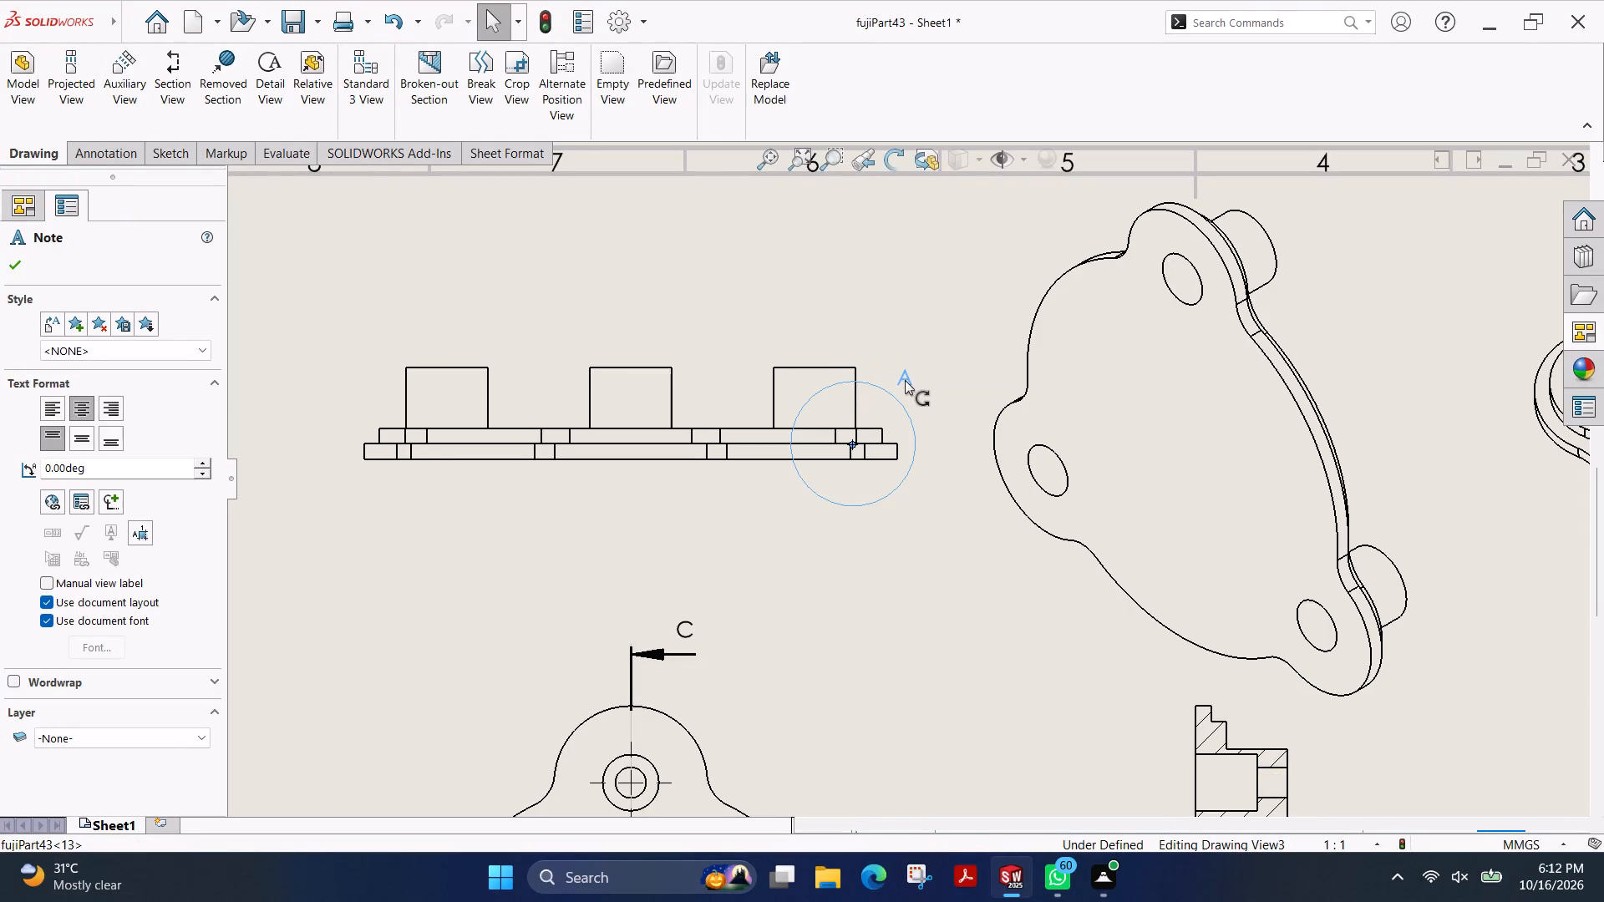
pyautogui.moveTo(905, 380); pyautogui.dragTo(927, 442)
pyautogui.scroll(2, 621, 440)
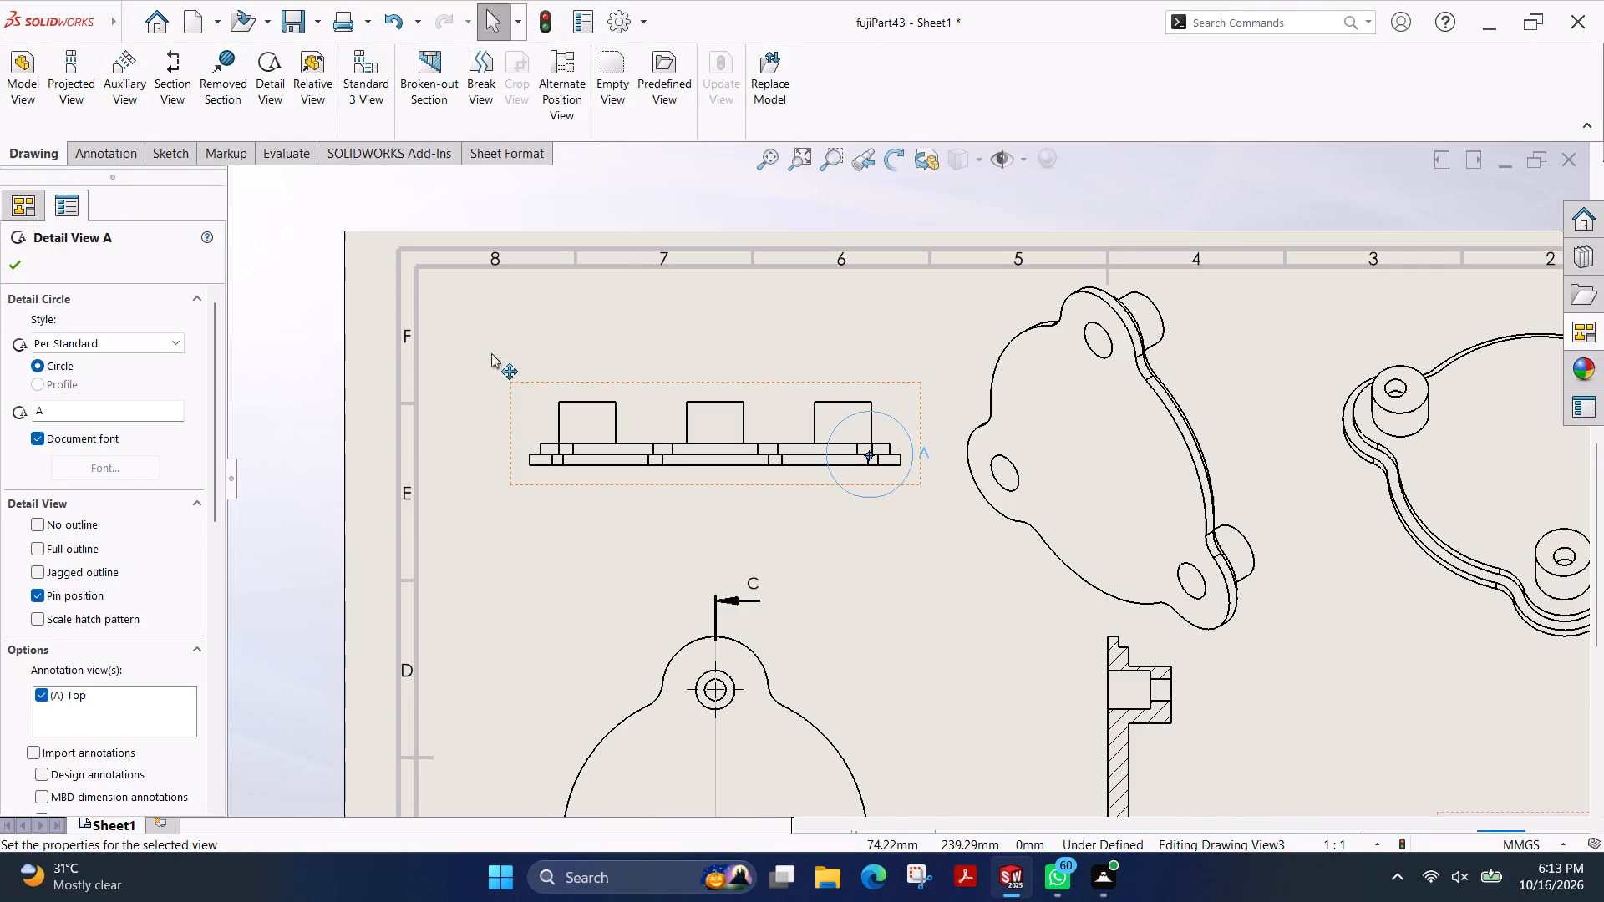
pyautogui.click(23, 271)
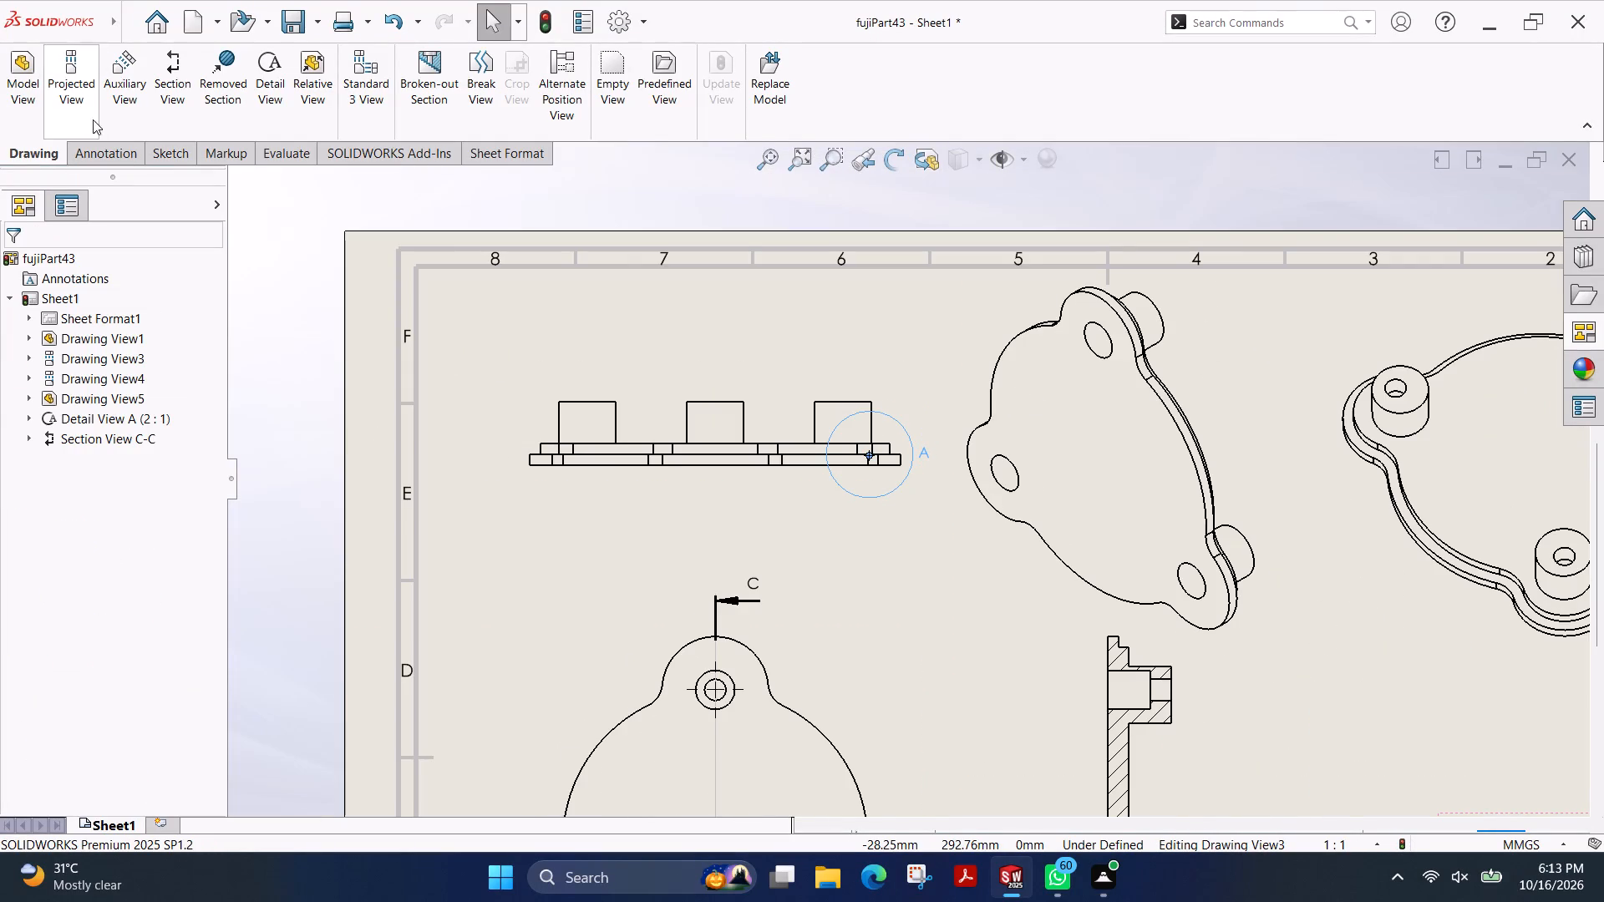
# Add a vertical centerline to each of the three bosses in the top view.
pyautogui.click(117, 170)
pyautogui.click(117, 162)
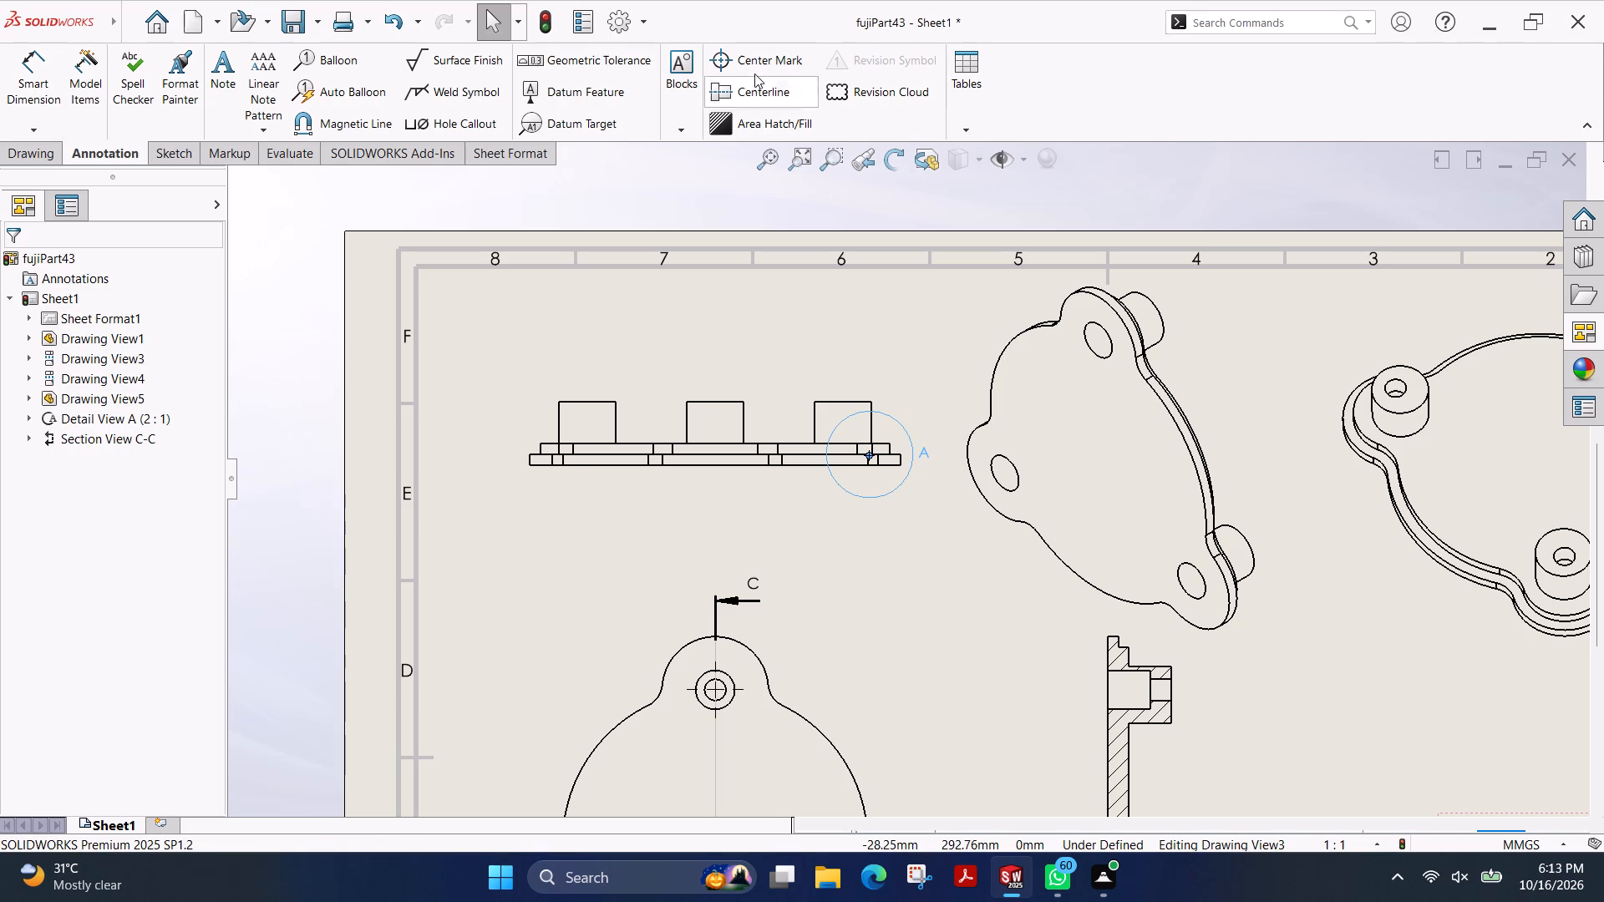
pyautogui.click(764, 96)
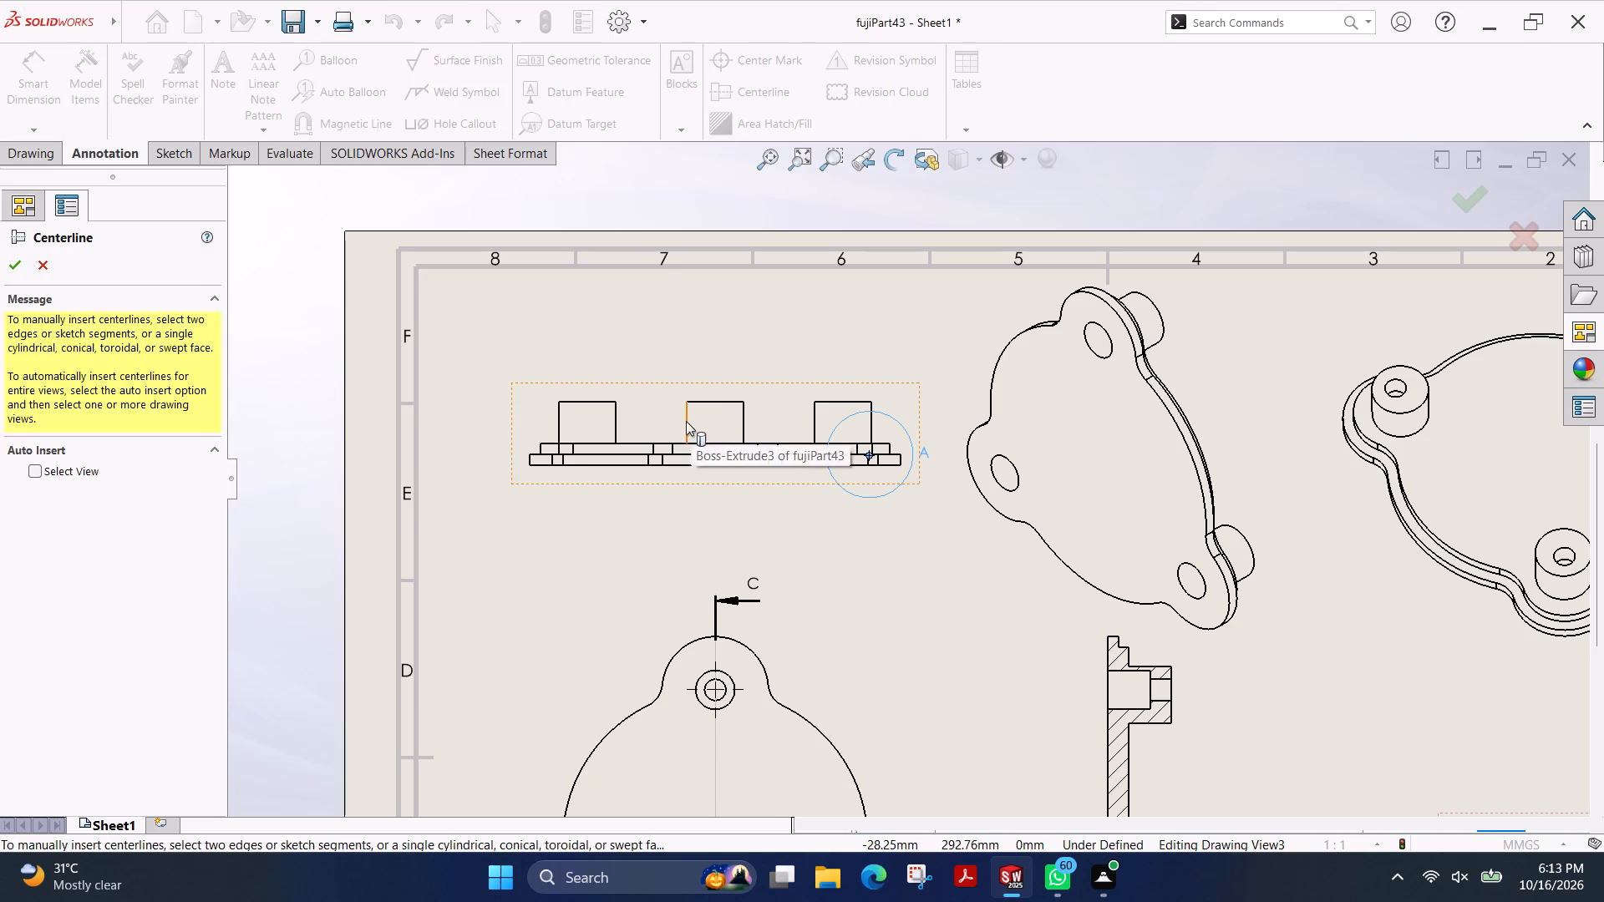
pyautogui.click(686, 421)
pyautogui.click(744, 426)
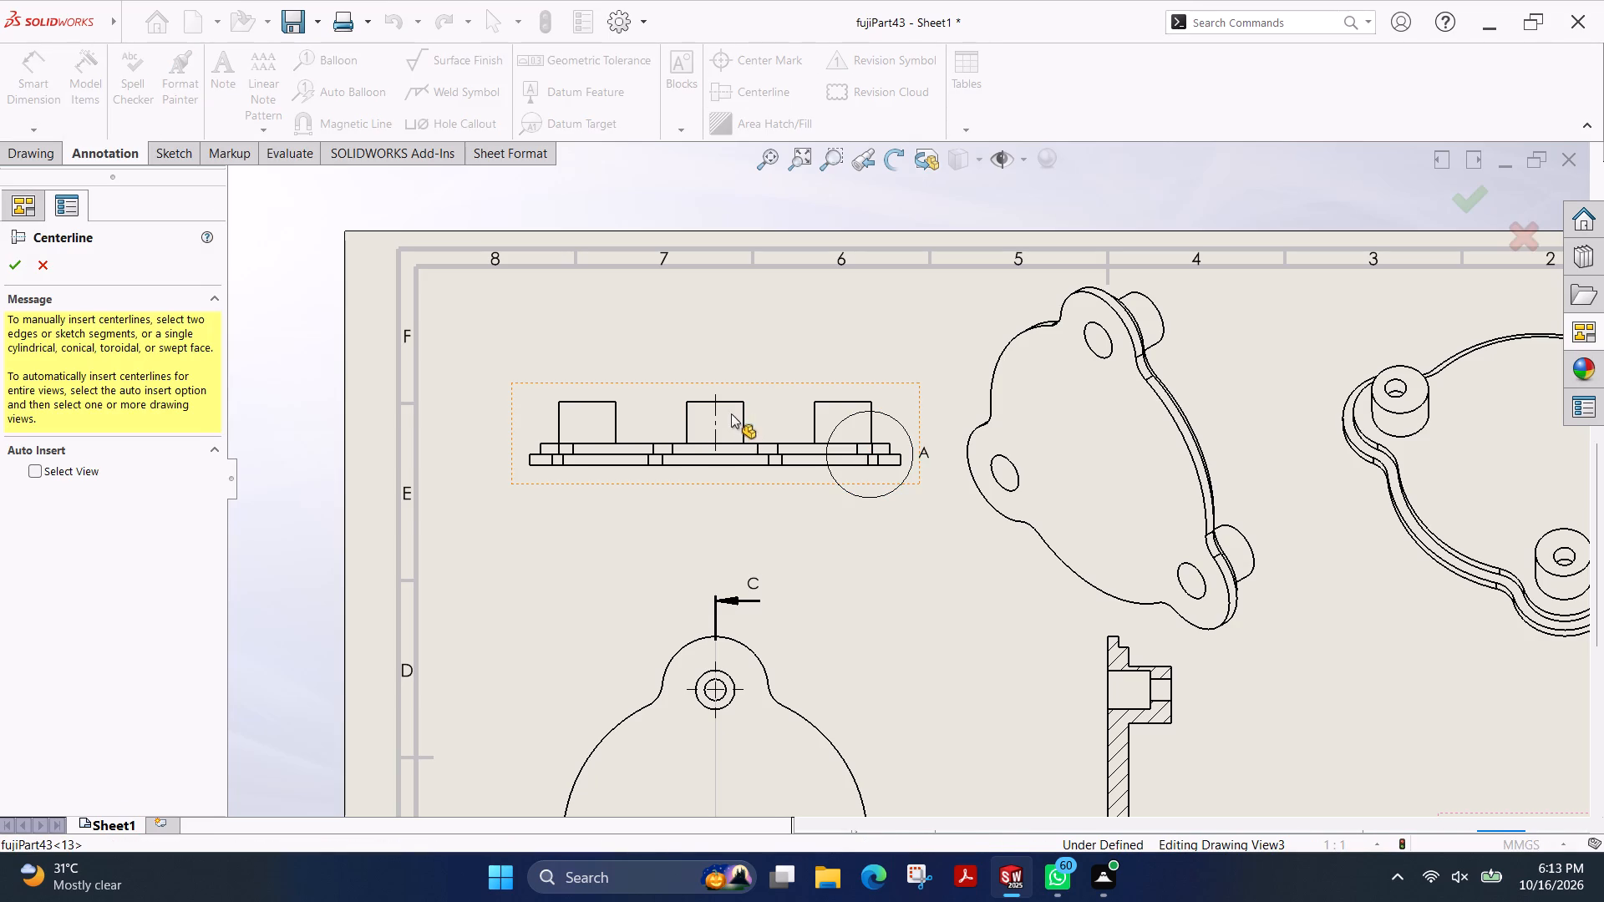
pyautogui.click(558, 426)
pyautogui.click(617, 426)
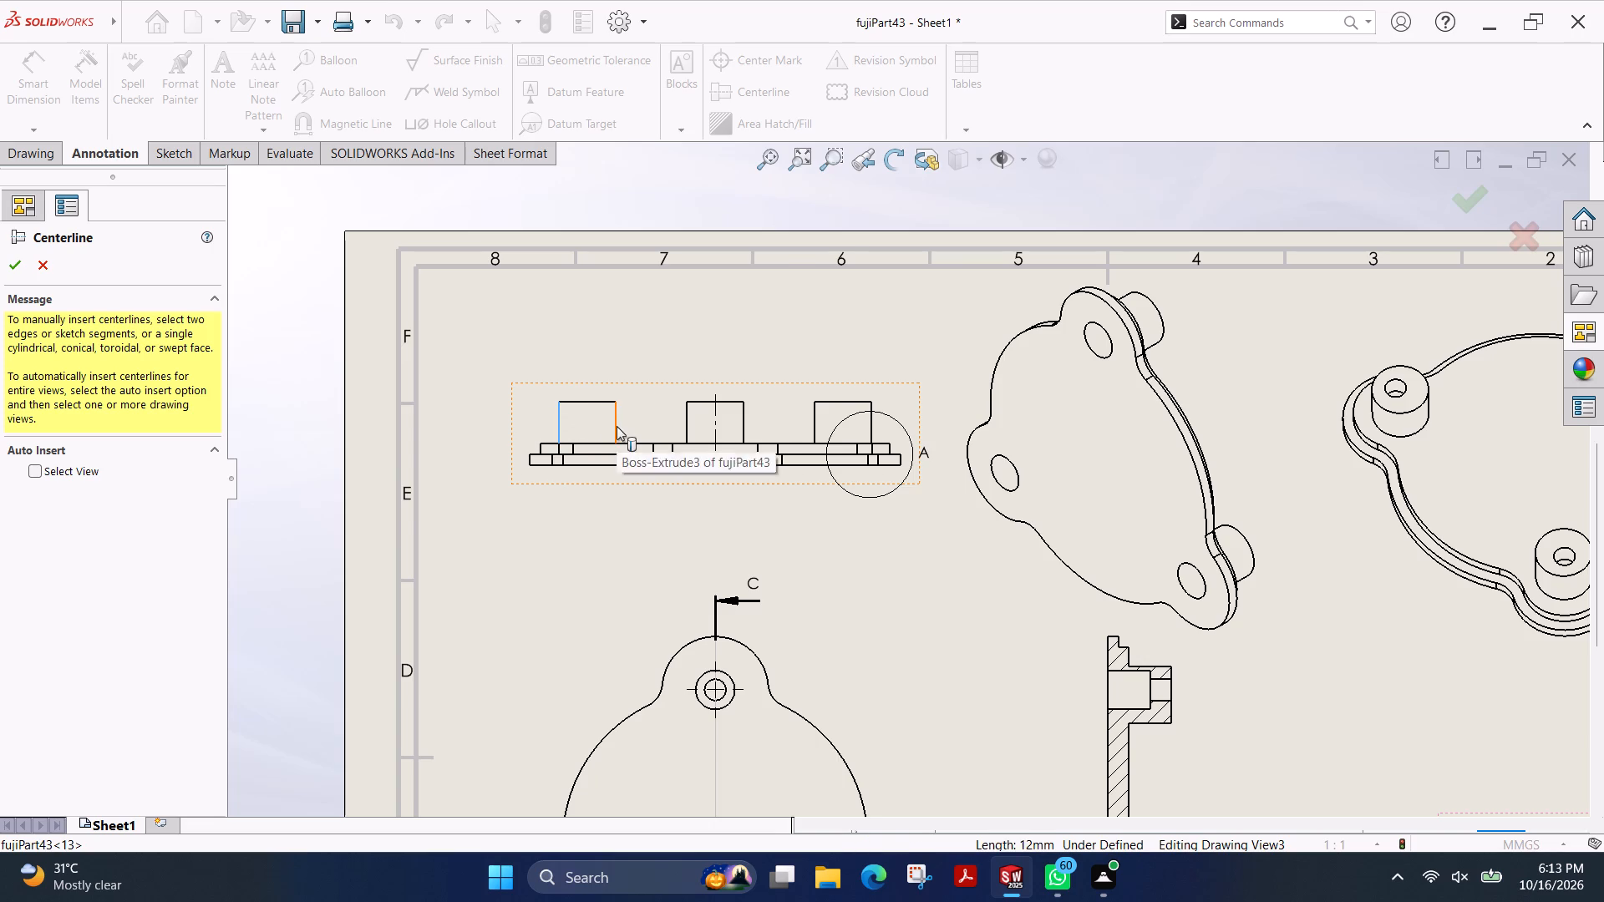
pyautogui.click(813, 417)
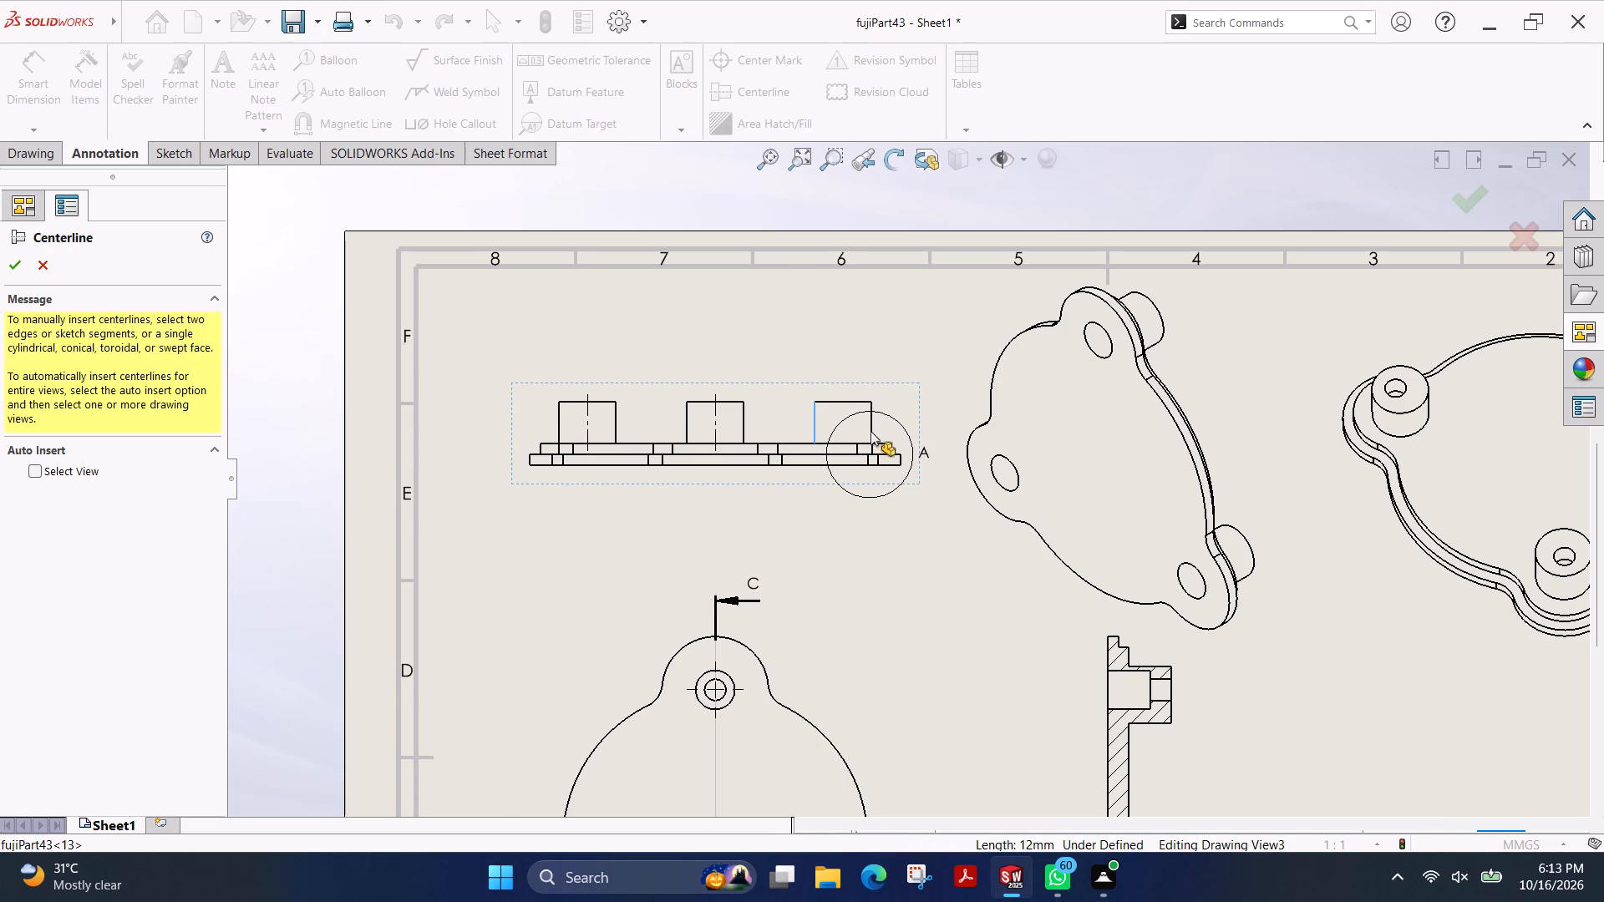
pyautogui.click(871, 430)
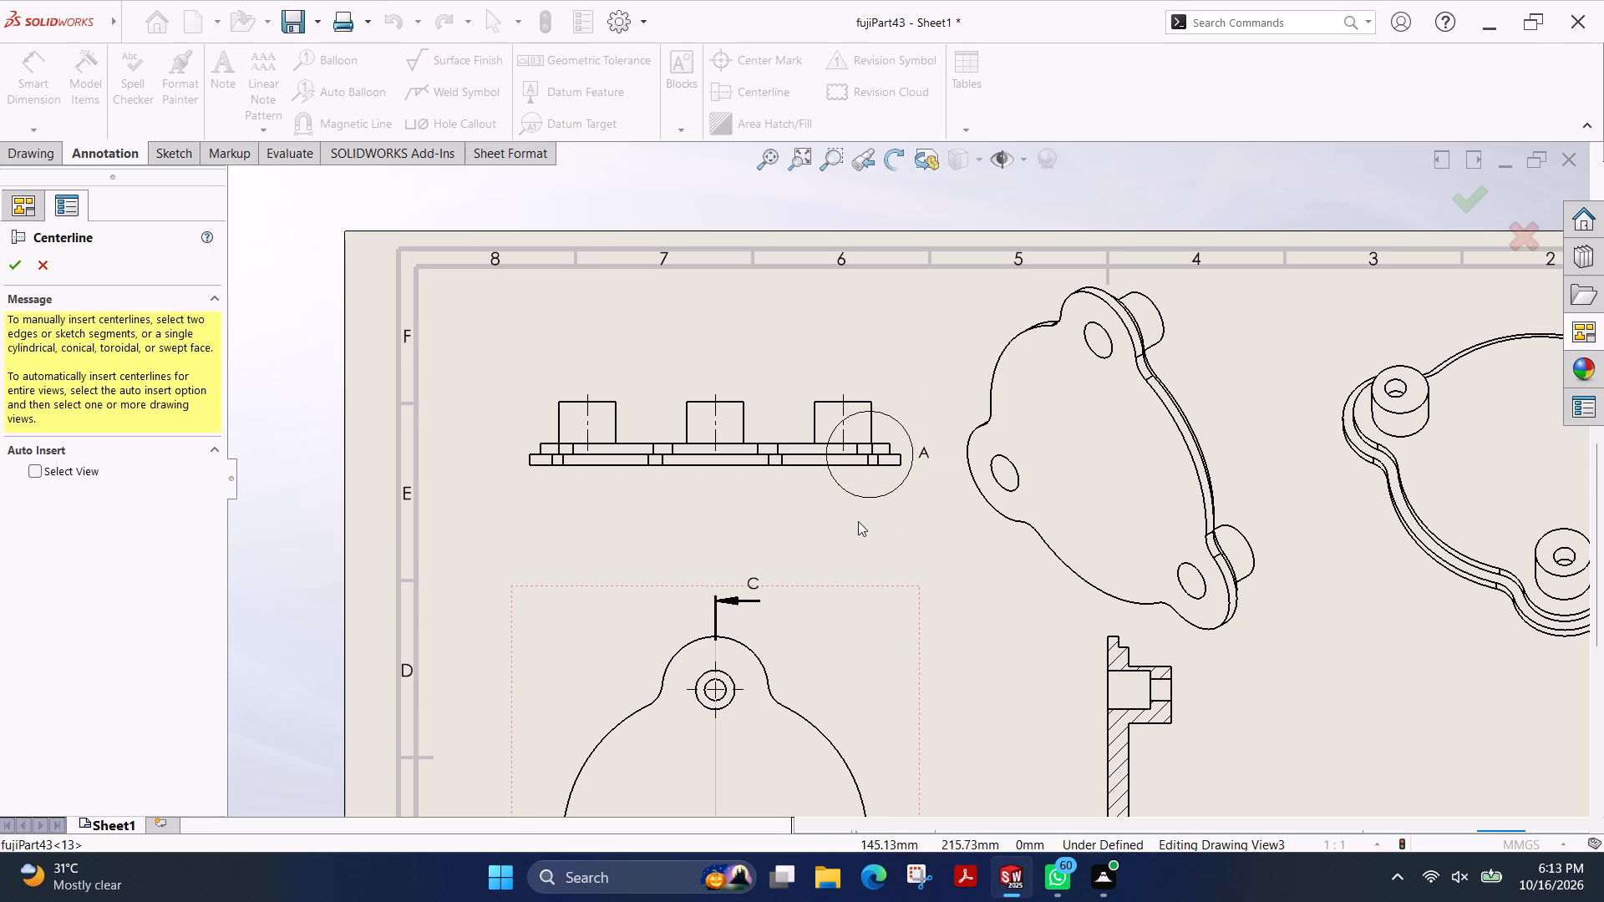
# Add a horizontal centerline through the larger bore of the upper stepped hole in section view C-C.
pyautogui.scroll(-3, 754, 460)
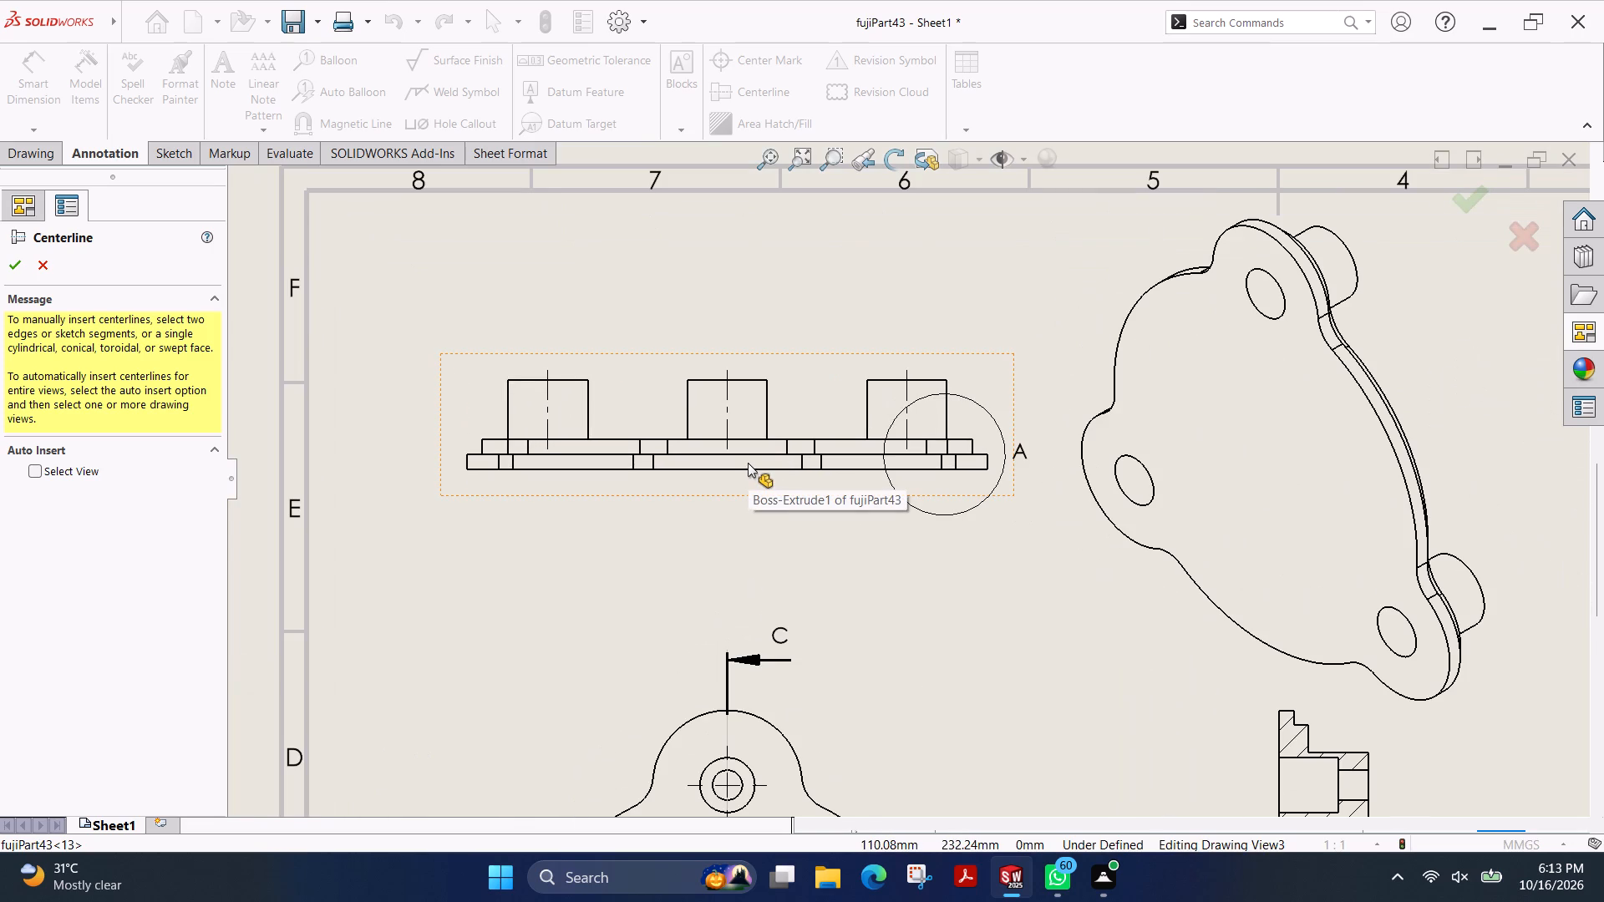
pyautogui.scroll(6, 811, 639)
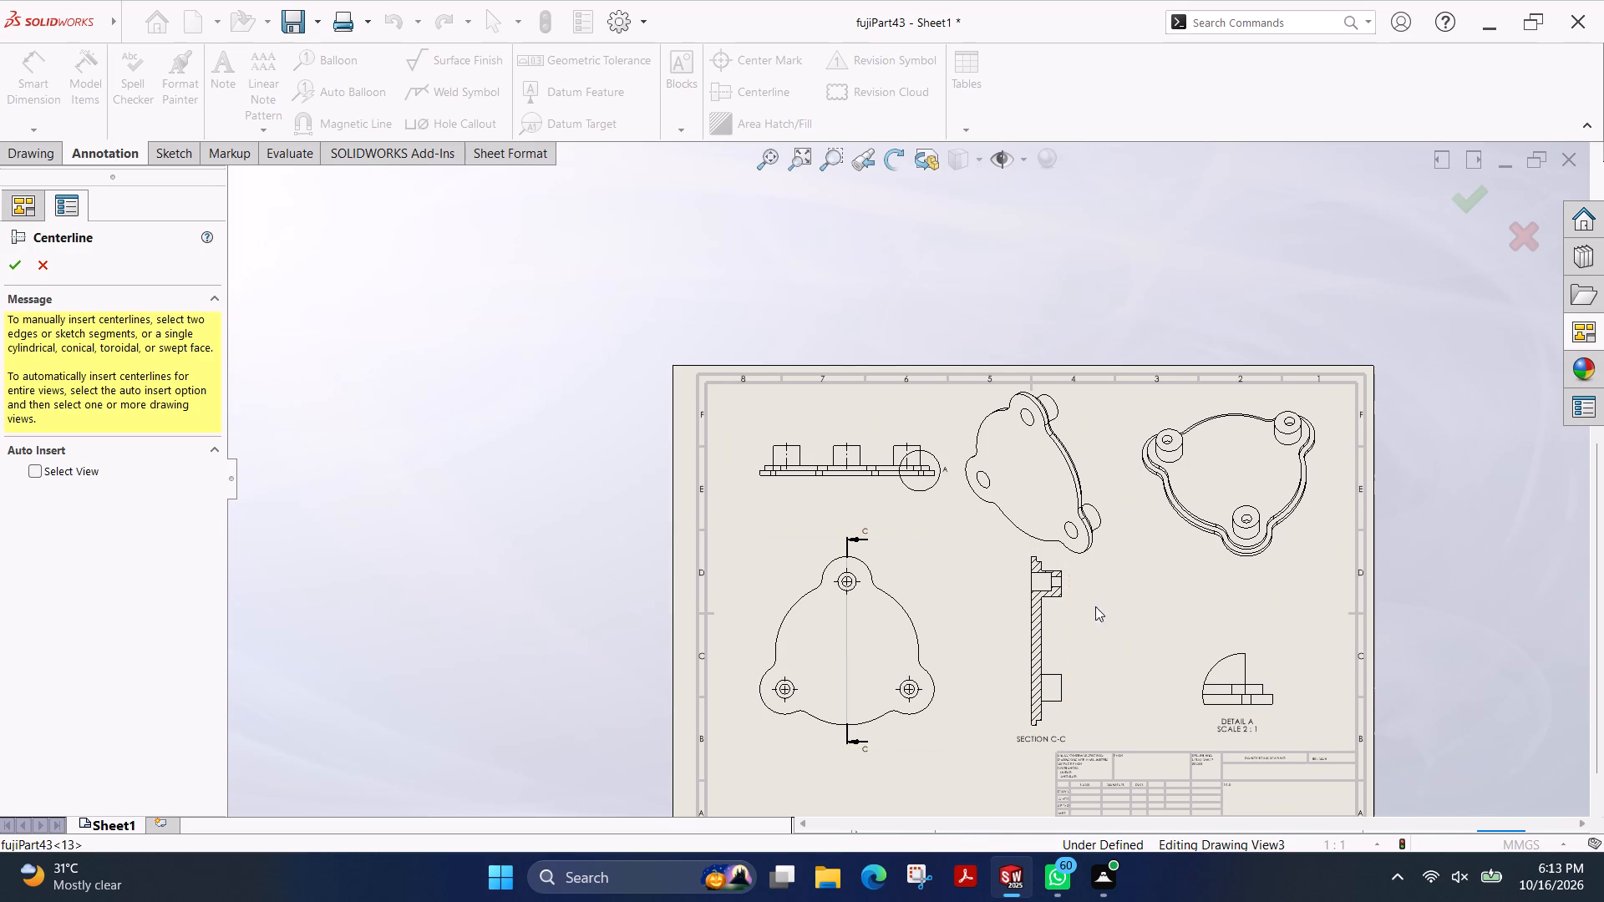
pyautogui.scroll(-7, 1067, 592)
pyautogui.scroll(-4, 999, 549)
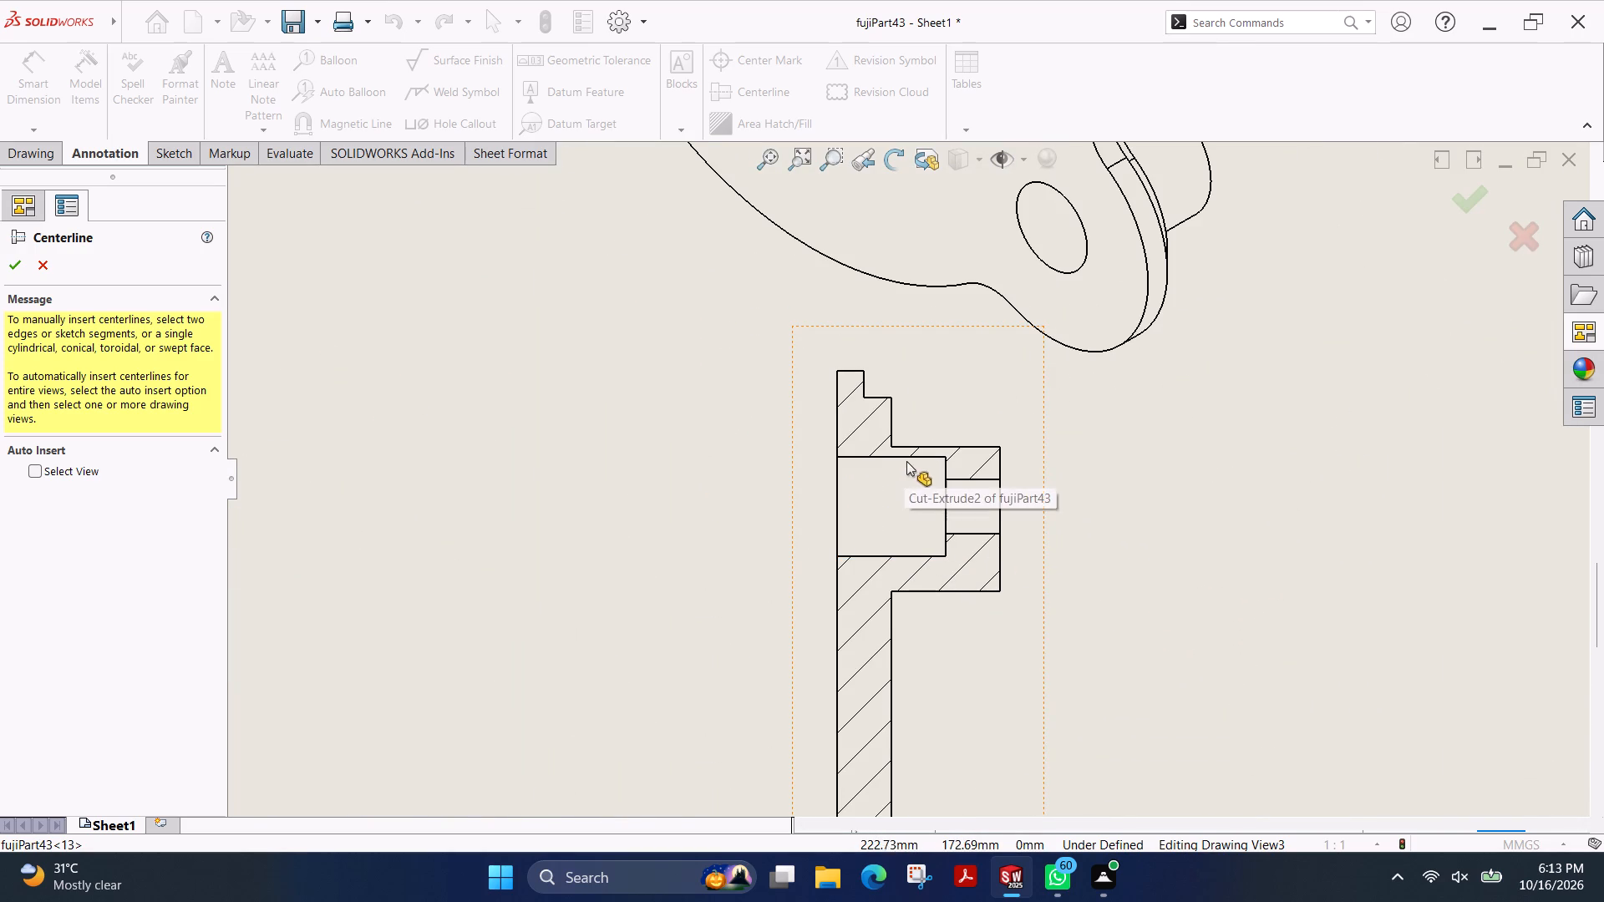
pyautogui.click(912, 457)
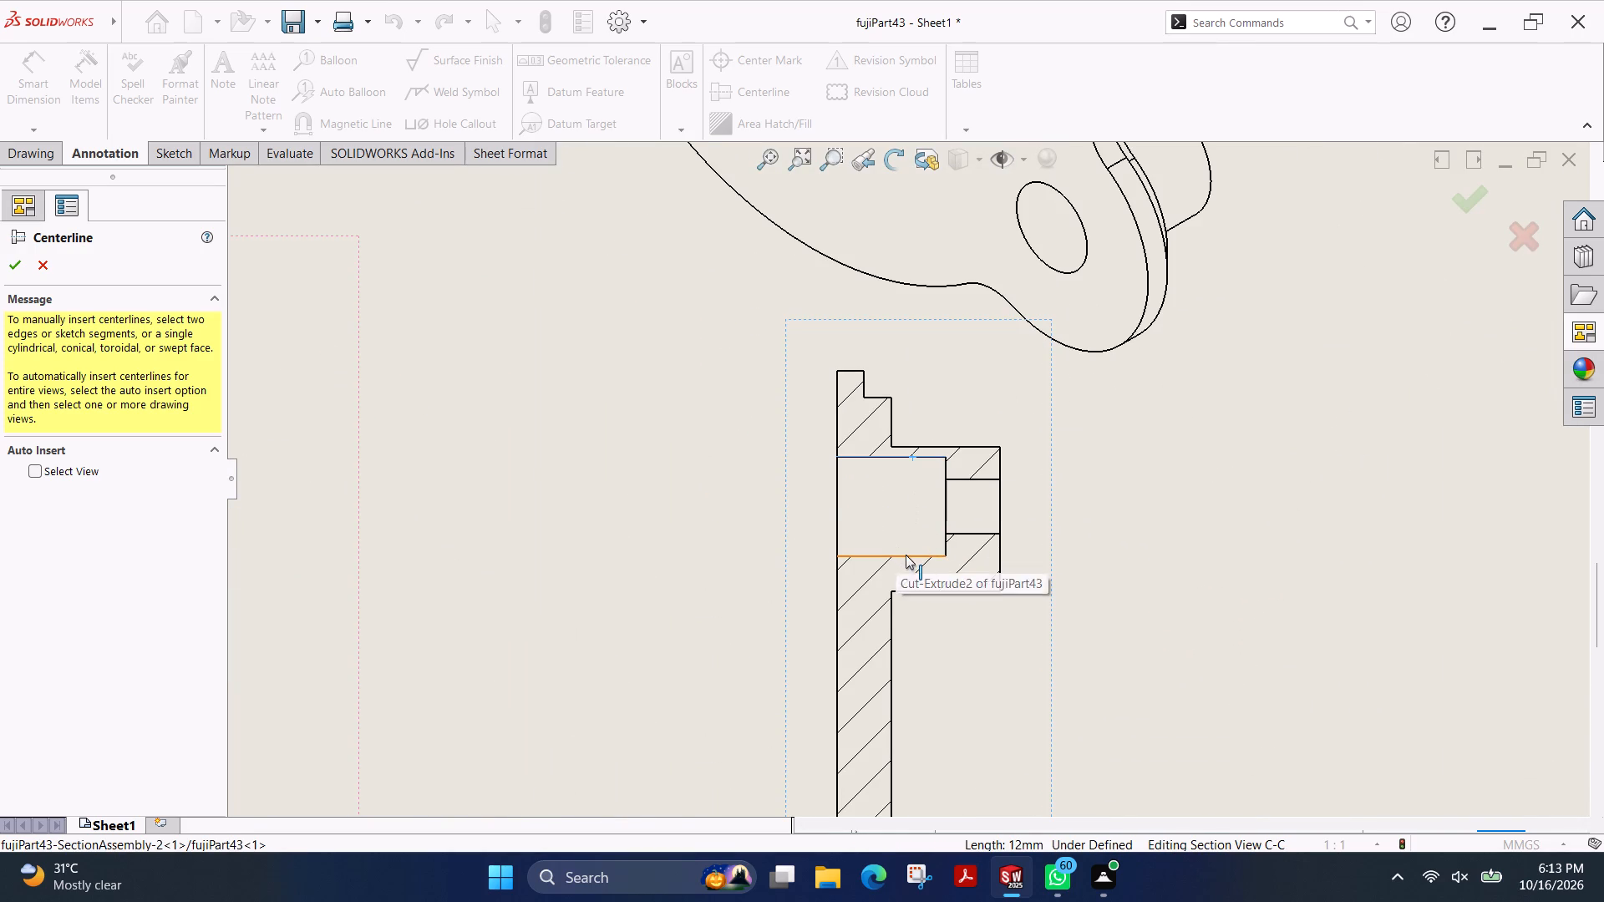
pyautogui.click(906, 555)
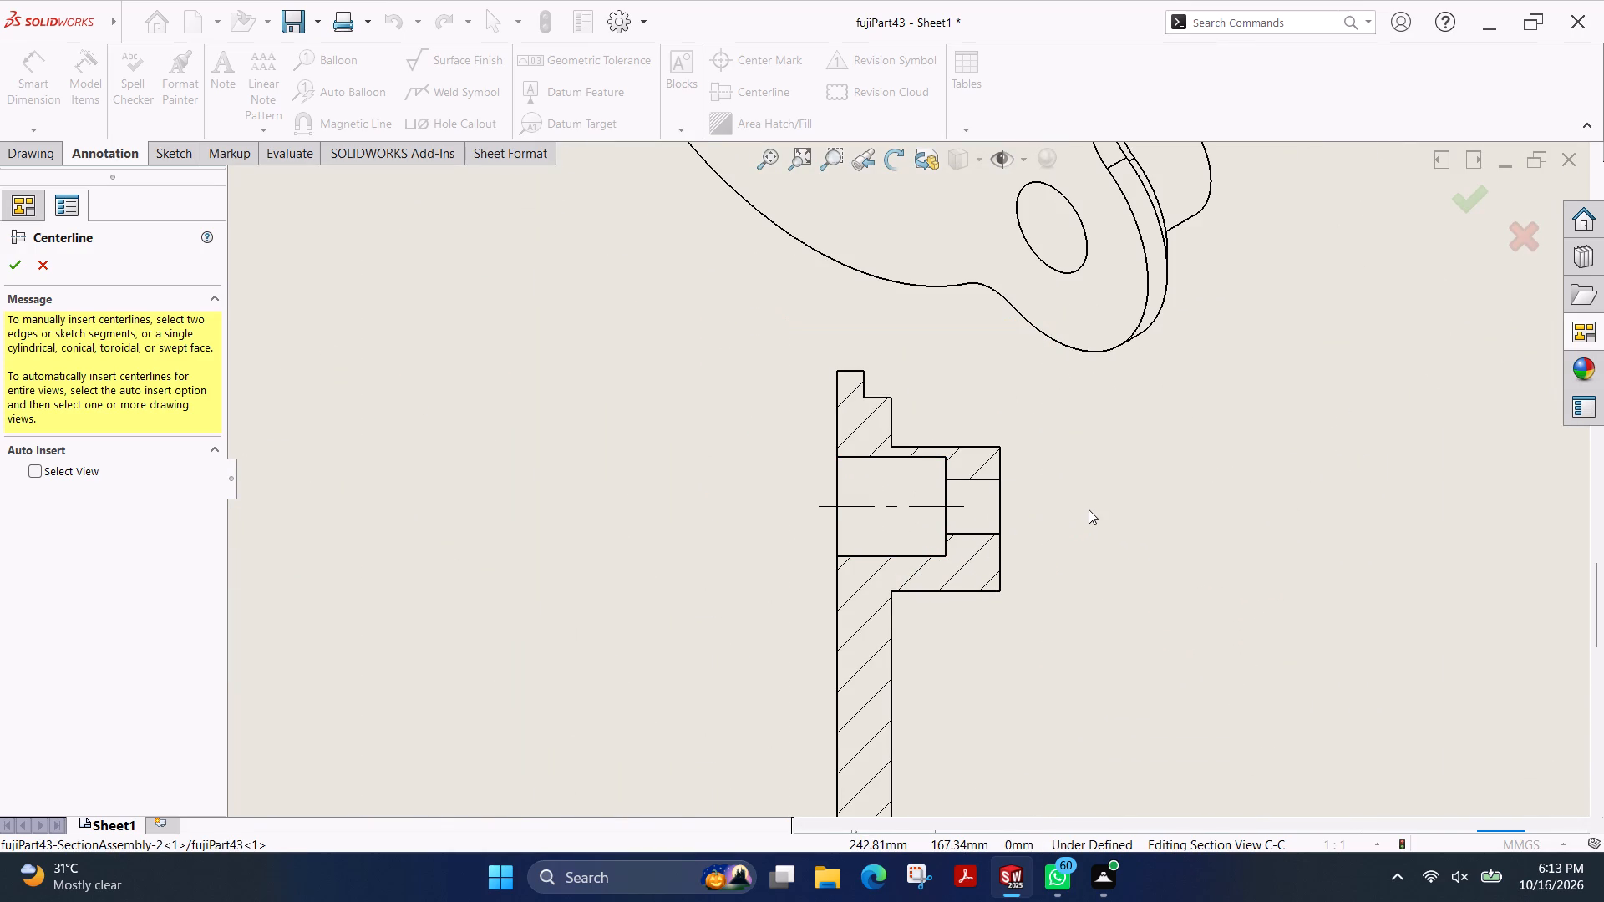
# Add a horizontal centerline to the lower boss in section view C-C and finish the Centerline command.
pyautogui.scroll(2, 1089, 509)
pyautogui.scroll(4, 1002, 770)
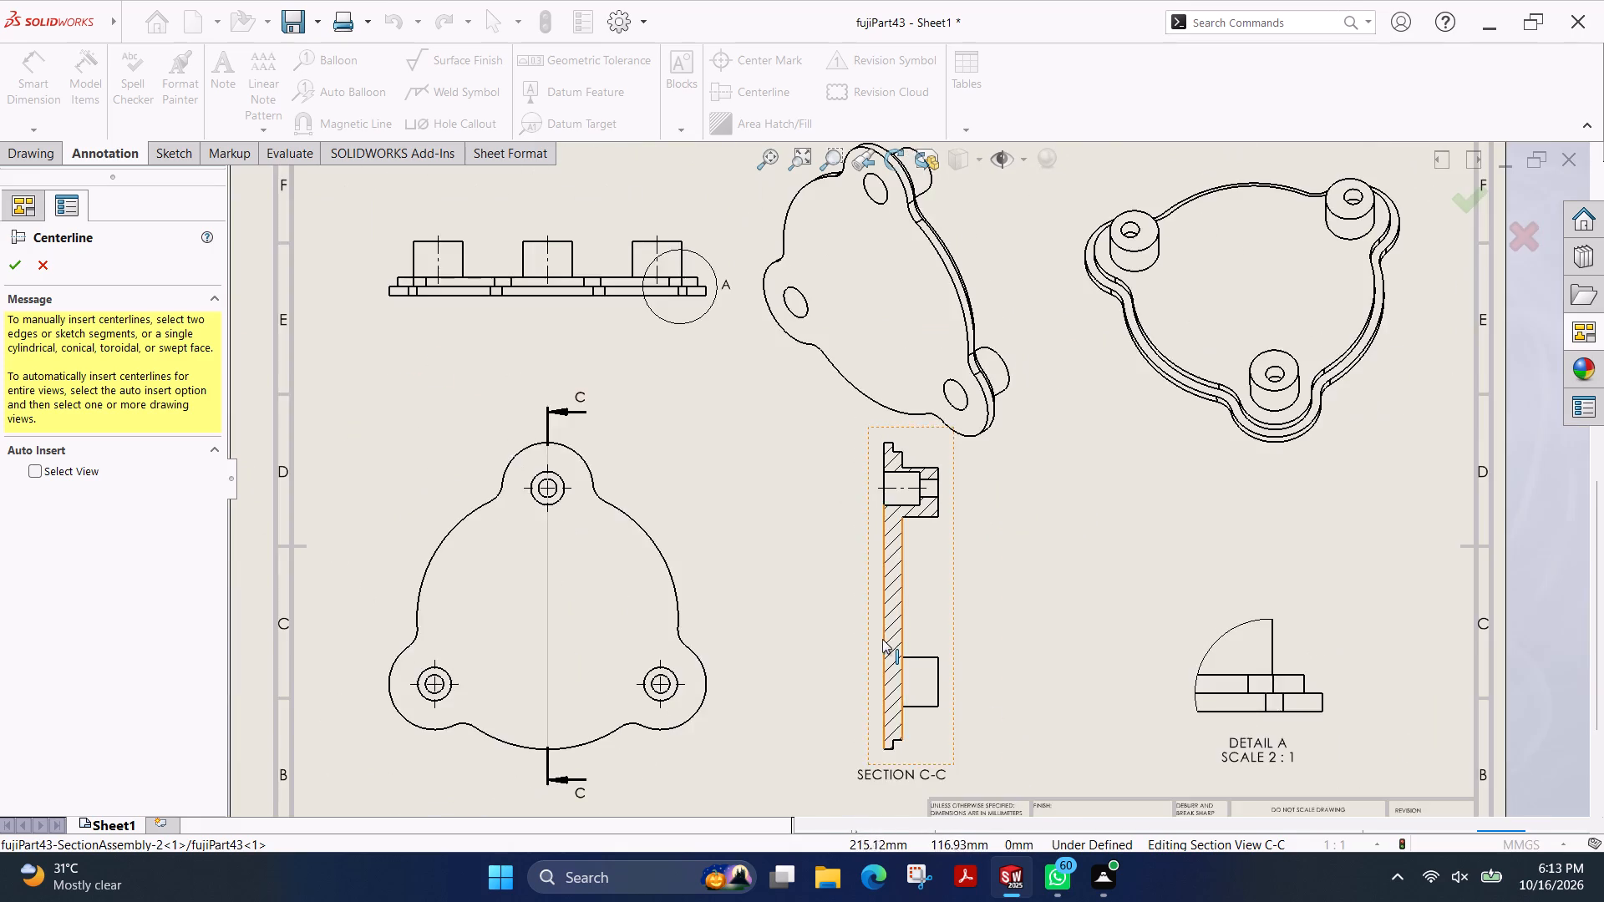
pyautogui.scroll(-2, 882, 639)
pyautogui.scroll(-2, 978, 666)
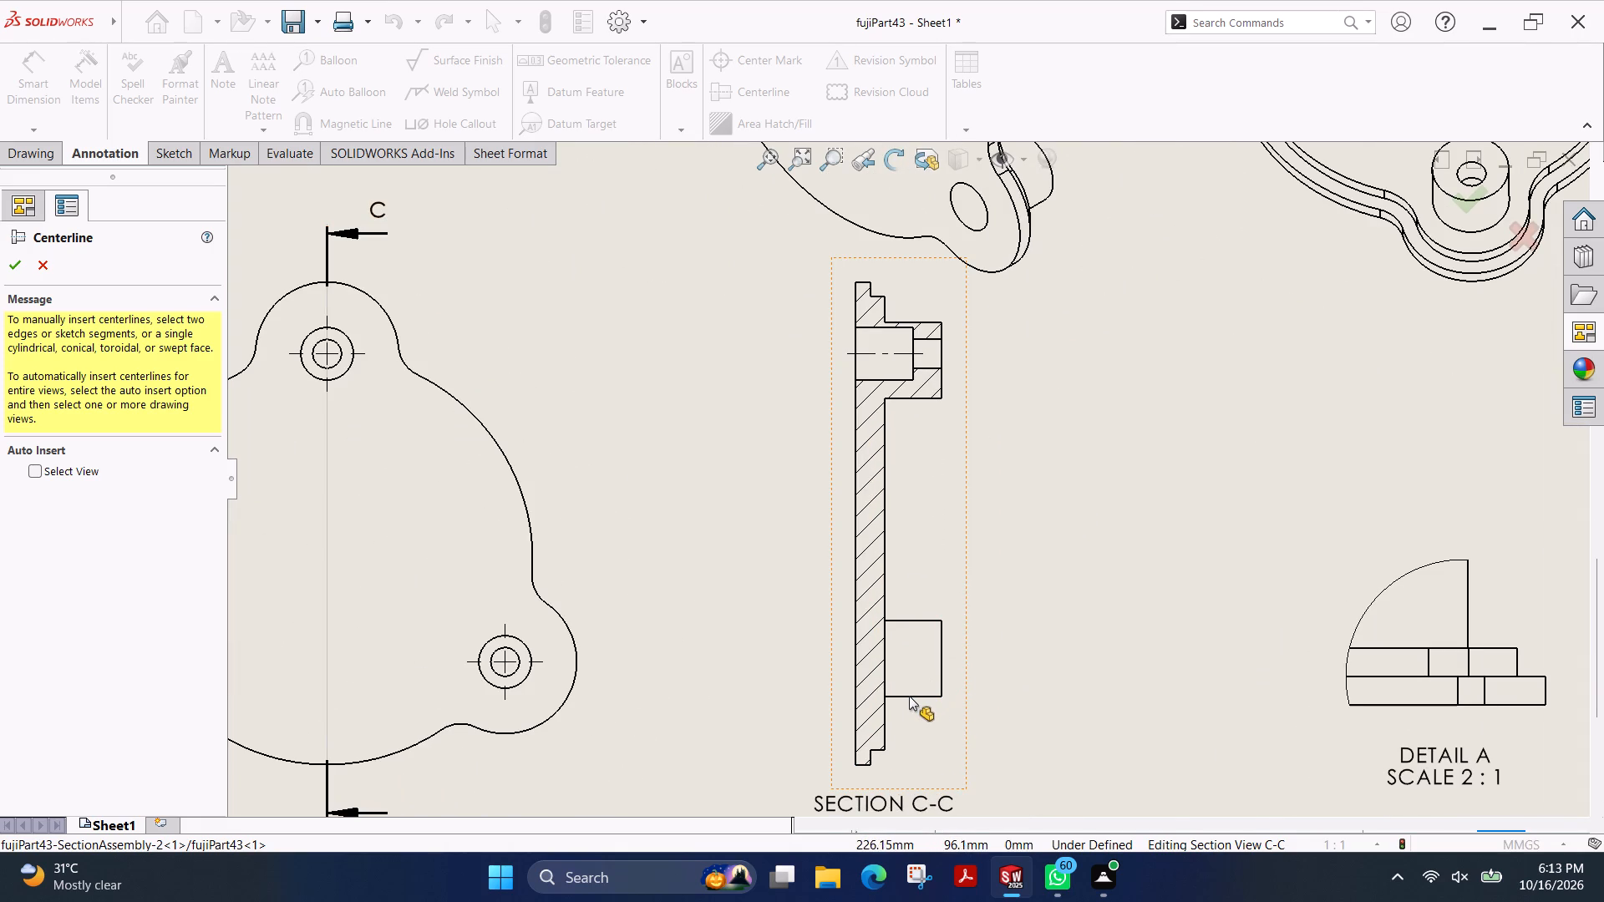
pyautogui.click(909, 696)
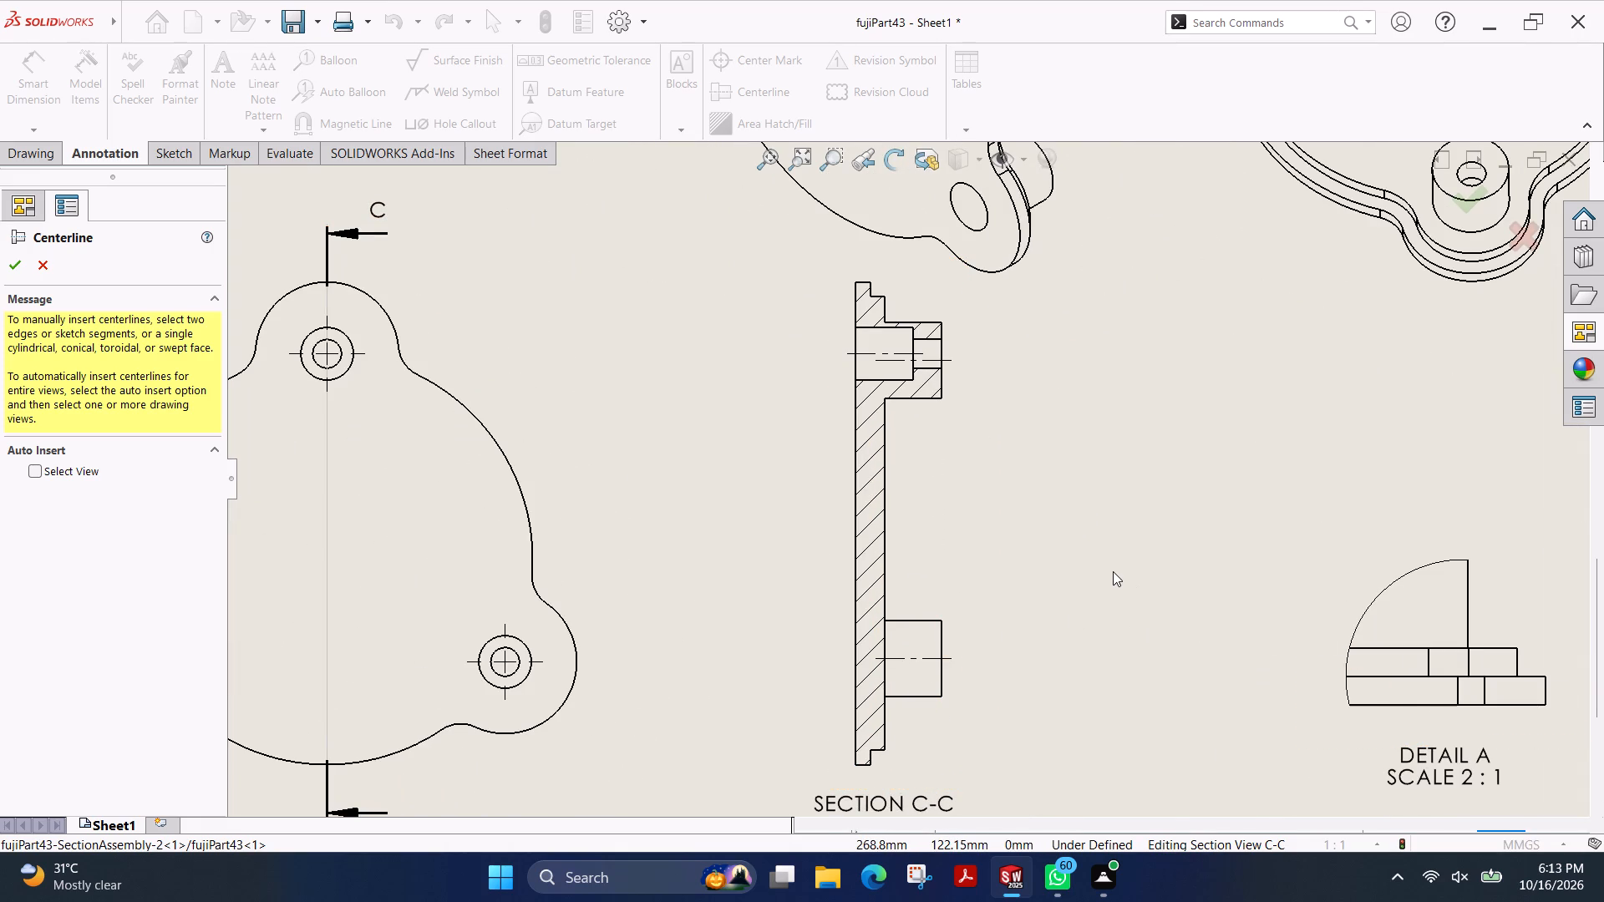
pyautogui.scroll(3, 1113, 571)
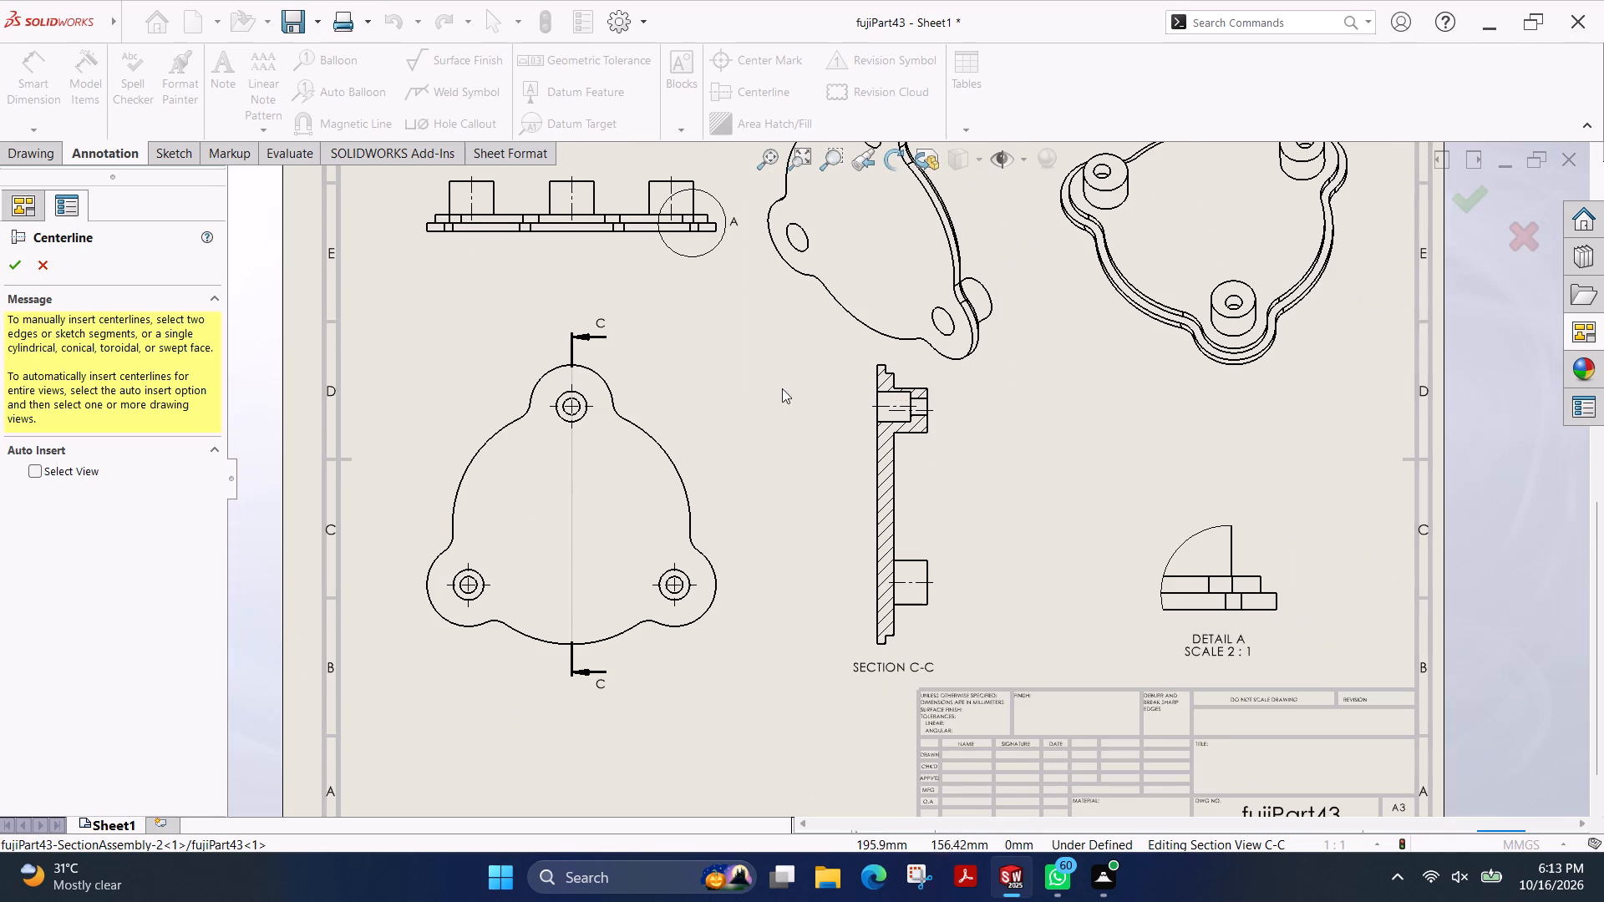
pyautogui.click(11, 270)
# Dimension the middle boss's diameter in the top view, placing the dimension above the boss.
pyautogui.scroll(2, 826, 403)
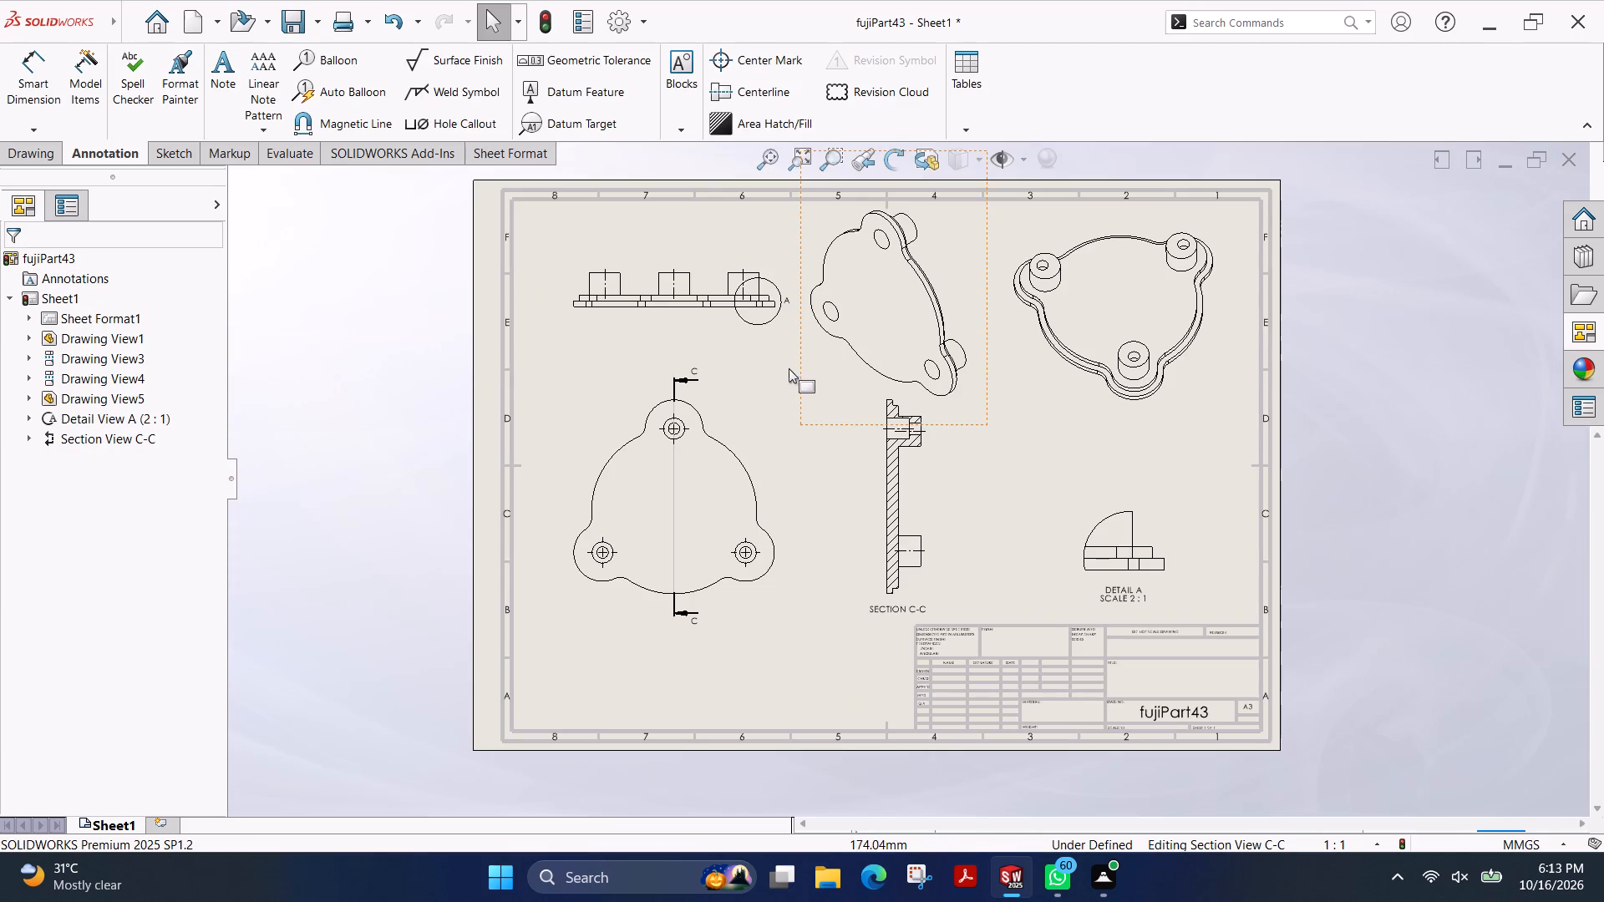
pyautogui.scroll(-6, 768, 352)
pyautogui.scroll(2, 683, 196)
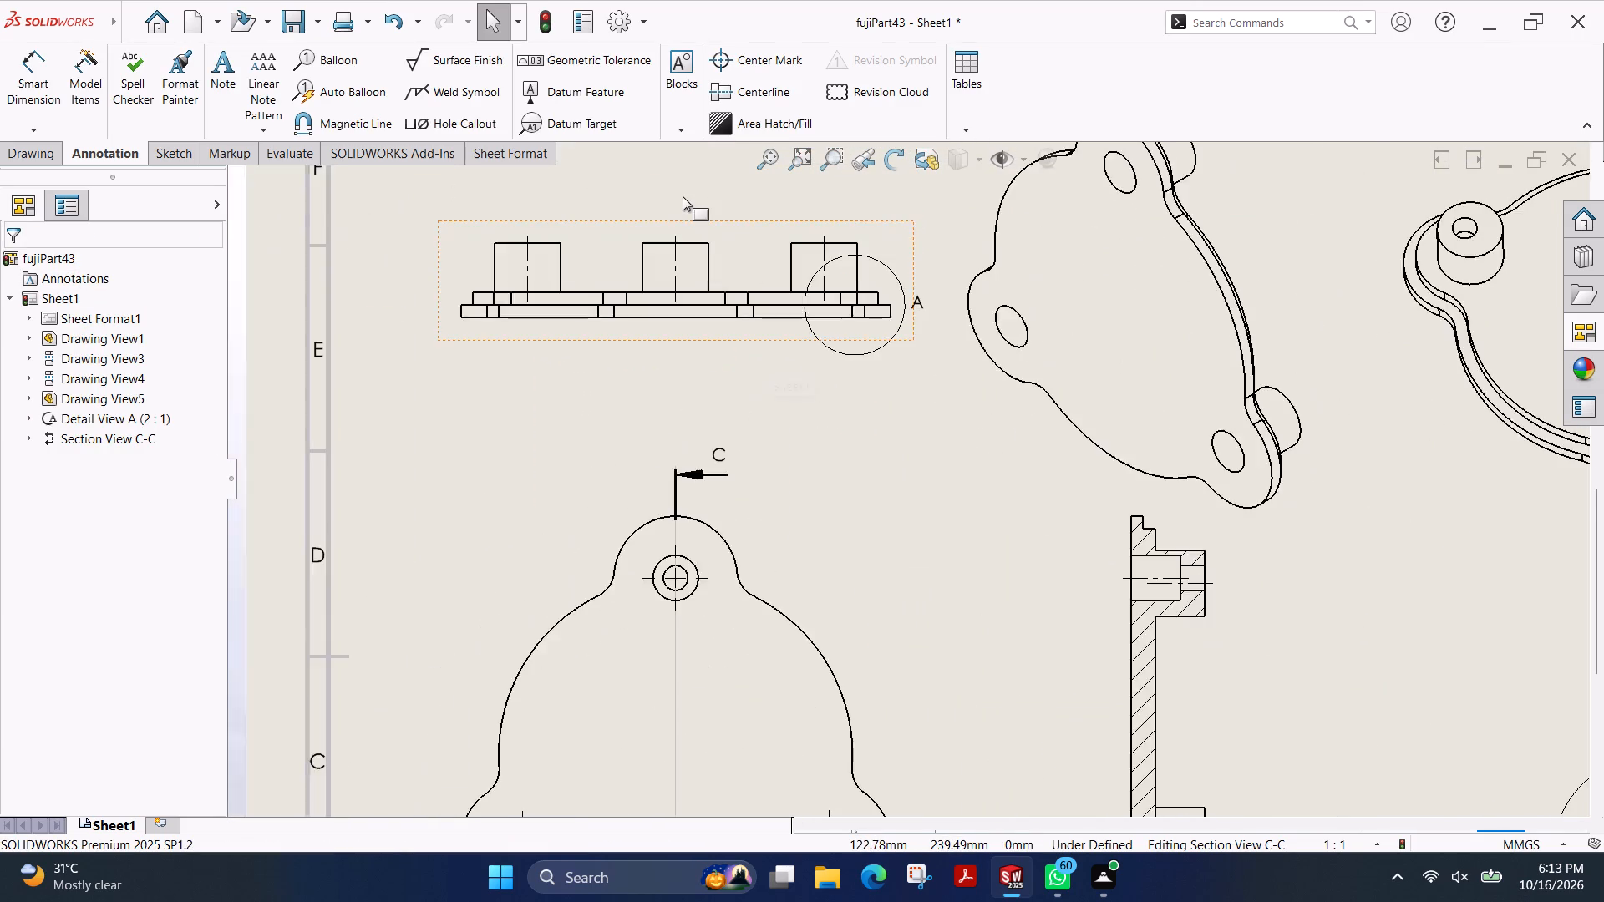
pyautogui.scroll(-4, 683, 196)
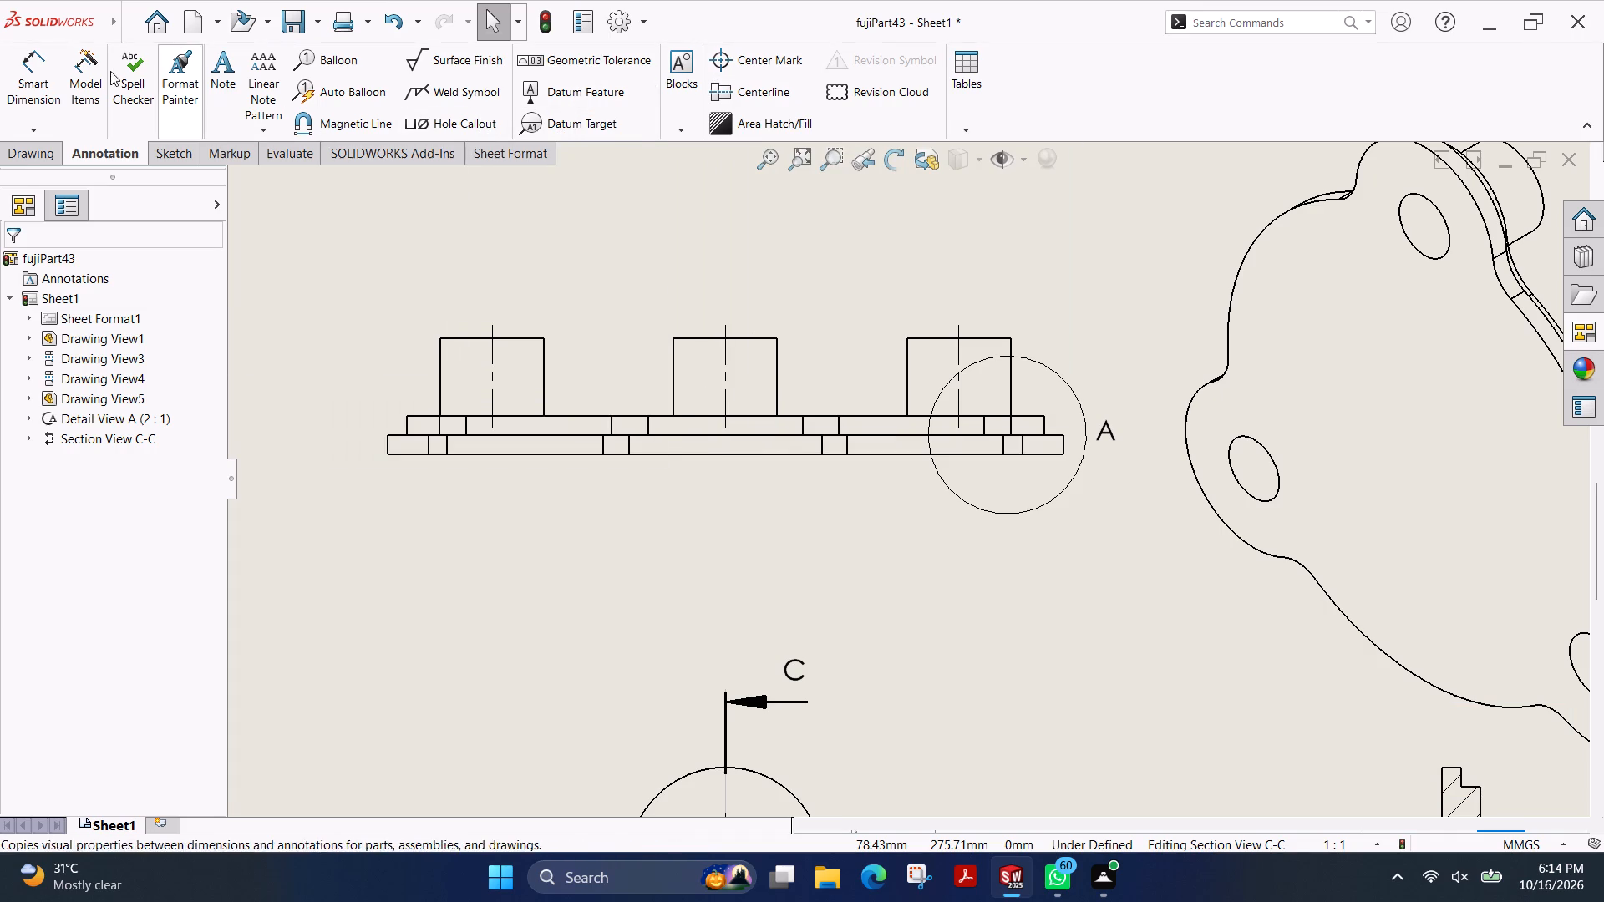
pyautogui.click(28, 80)
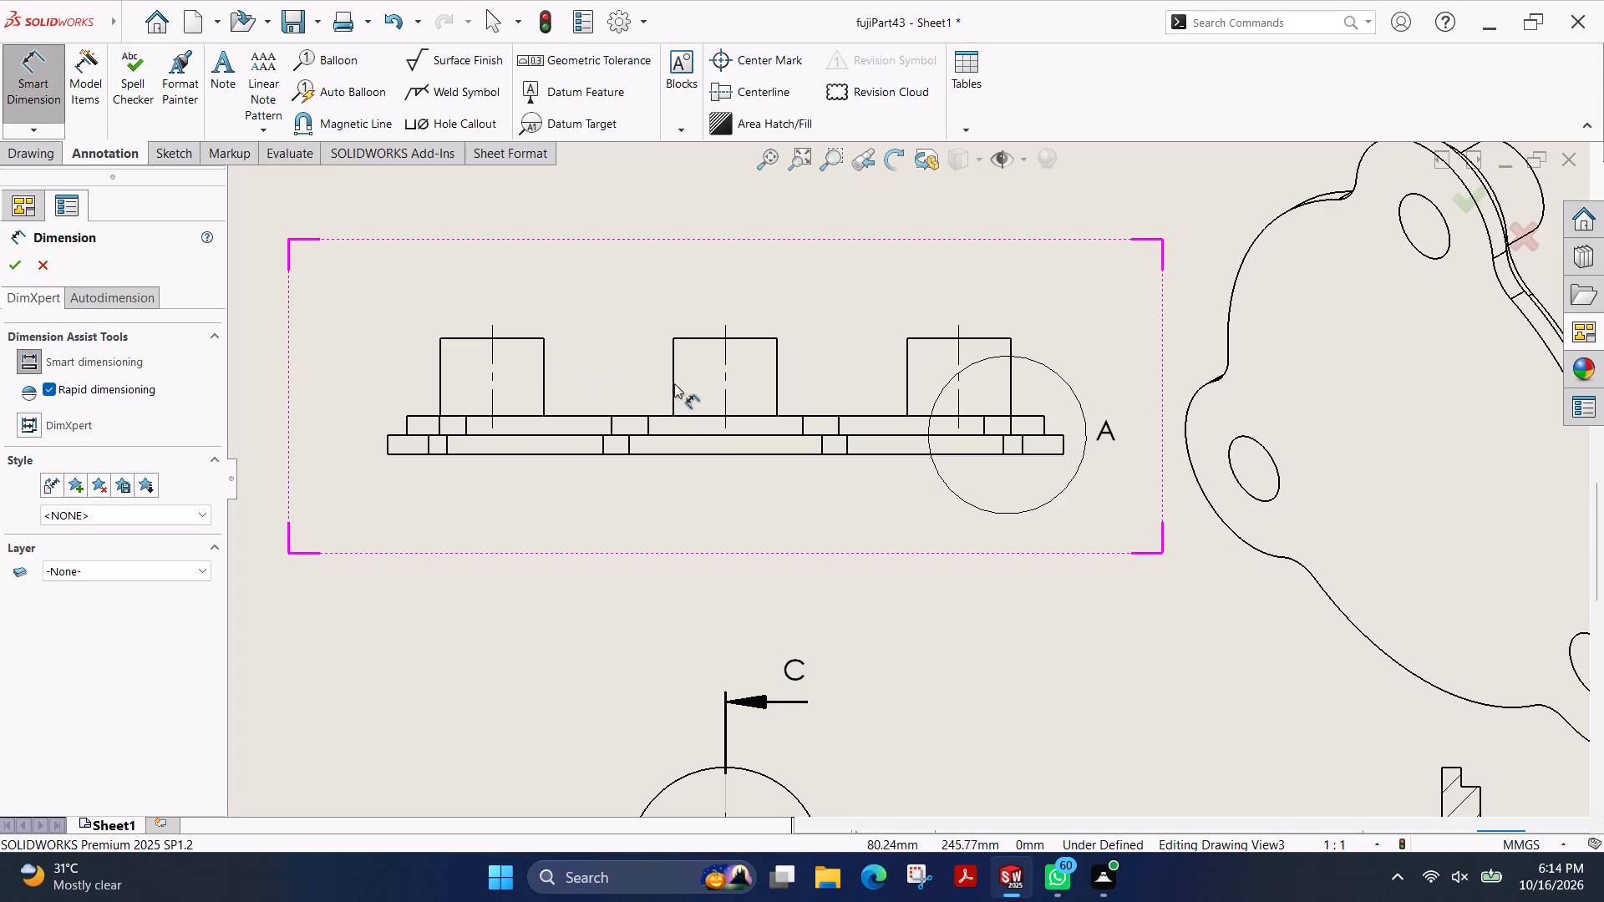
pyautogui.click(672, 373)
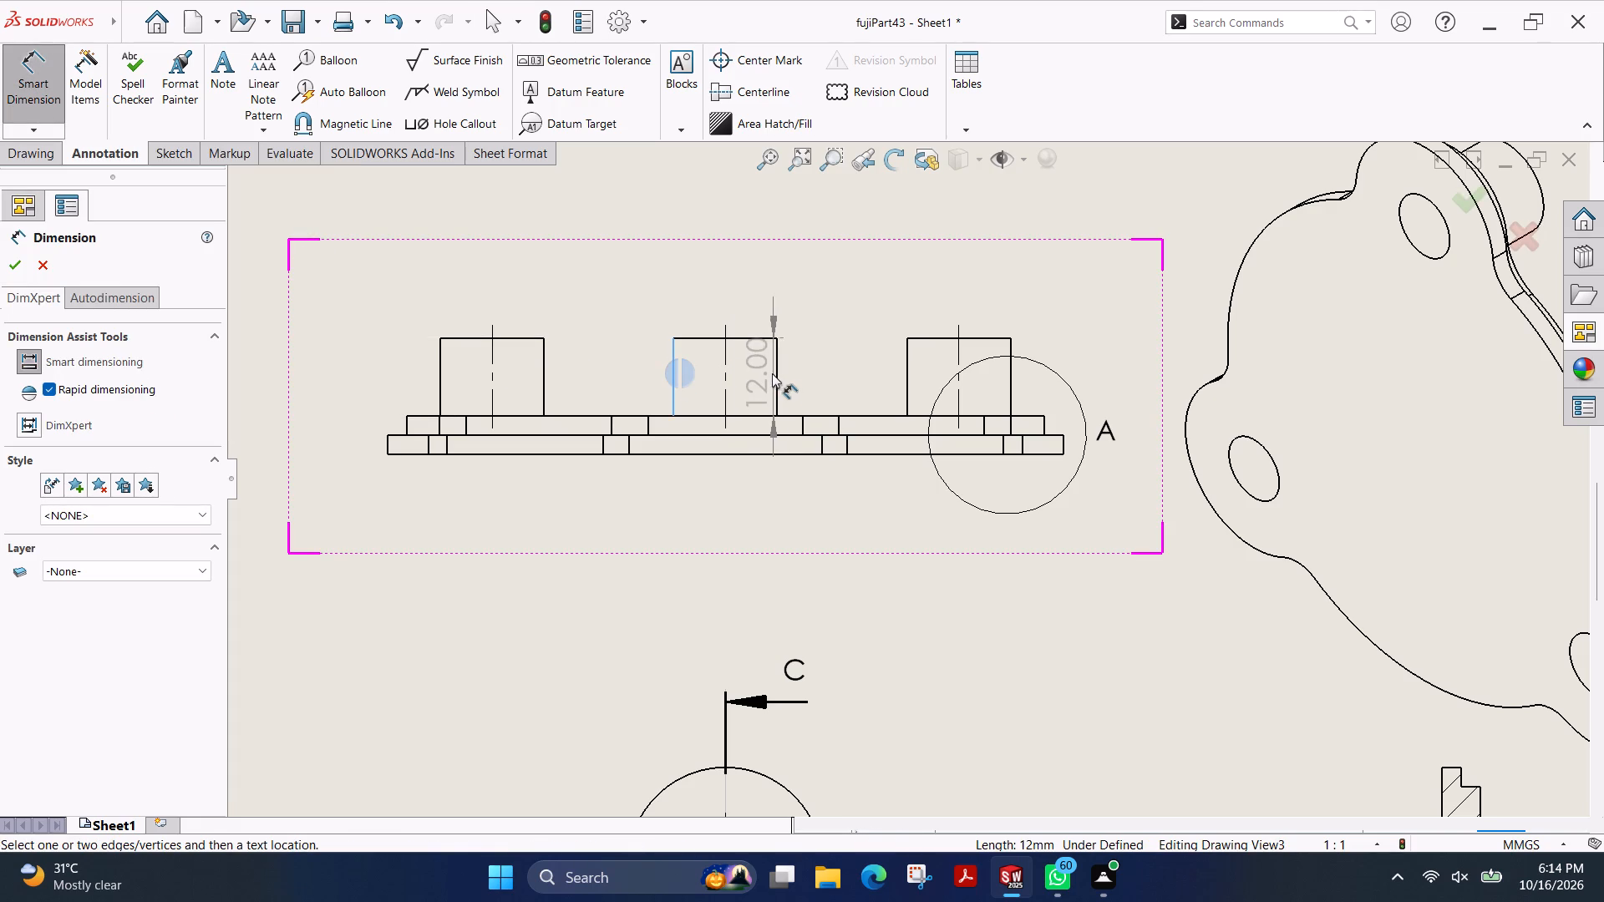
pyautogui.click(778, 376)
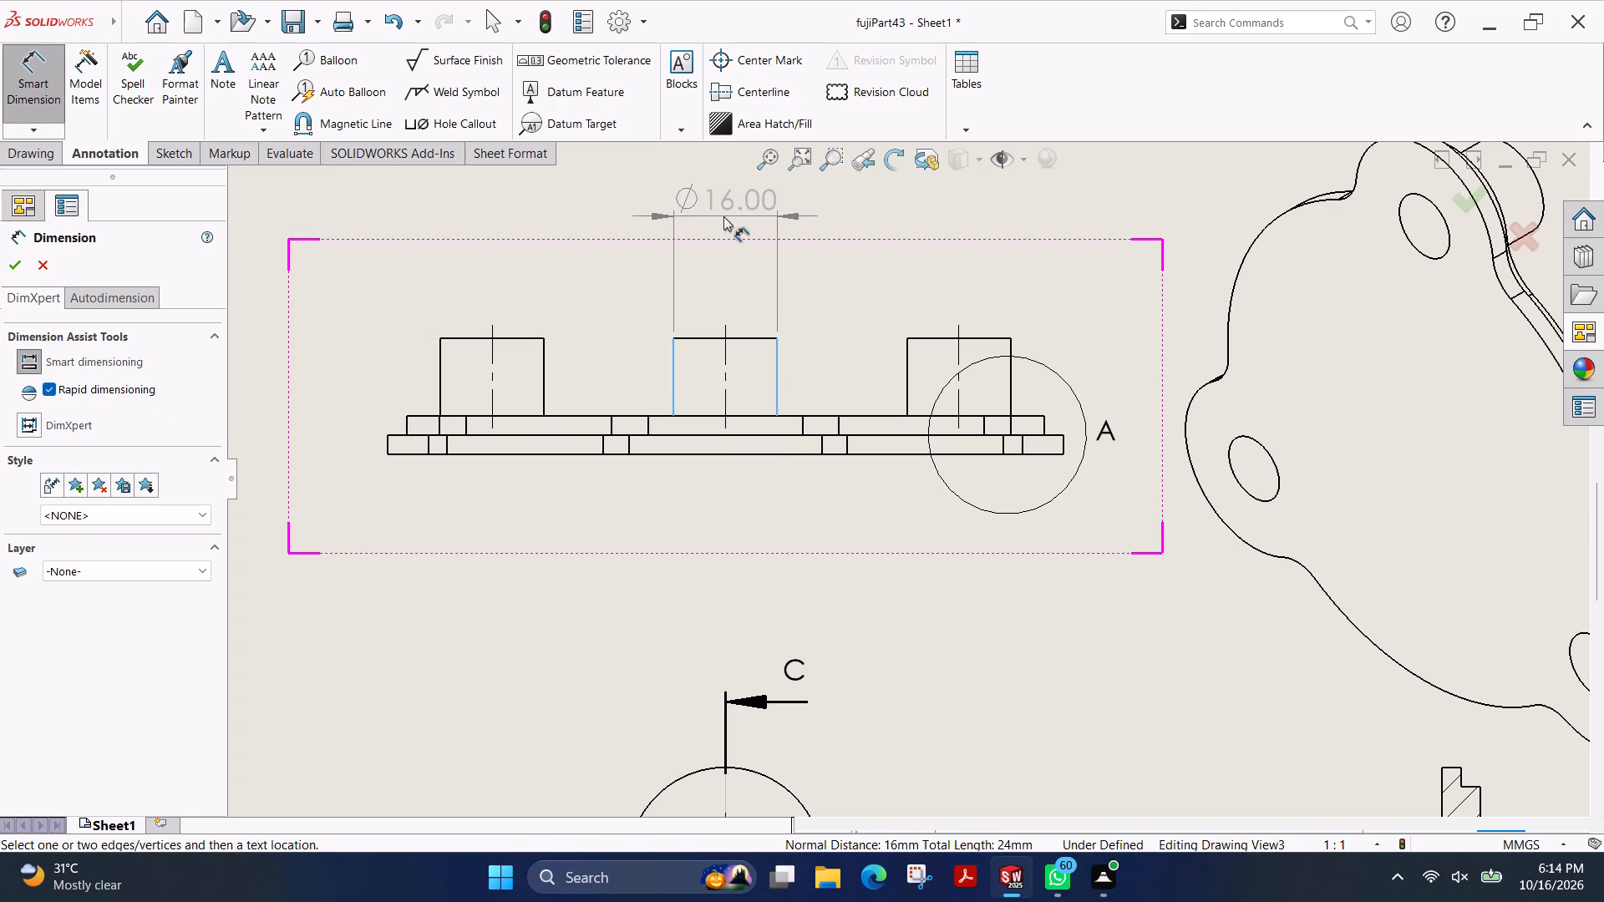
pyautogui.click(723, 216)
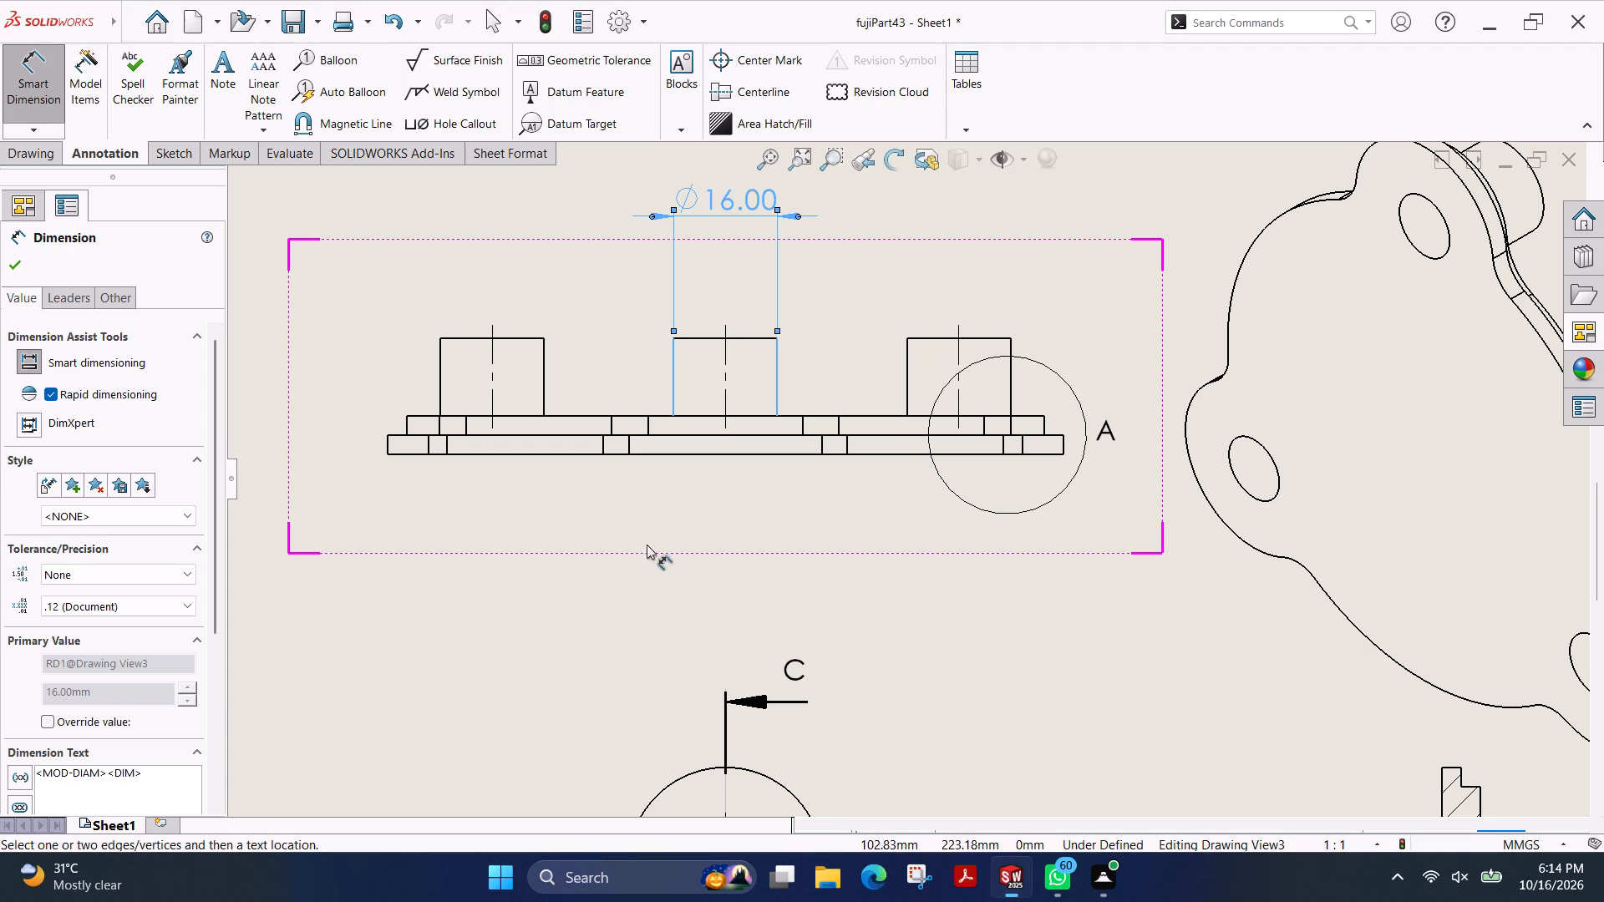
# Dimension the horizontal offset between the left edges of the lower and upper plate steps, placing it below the top view.
pyautogui.scroll(-7, 437, 457)
pyautogui.click(429, 430)
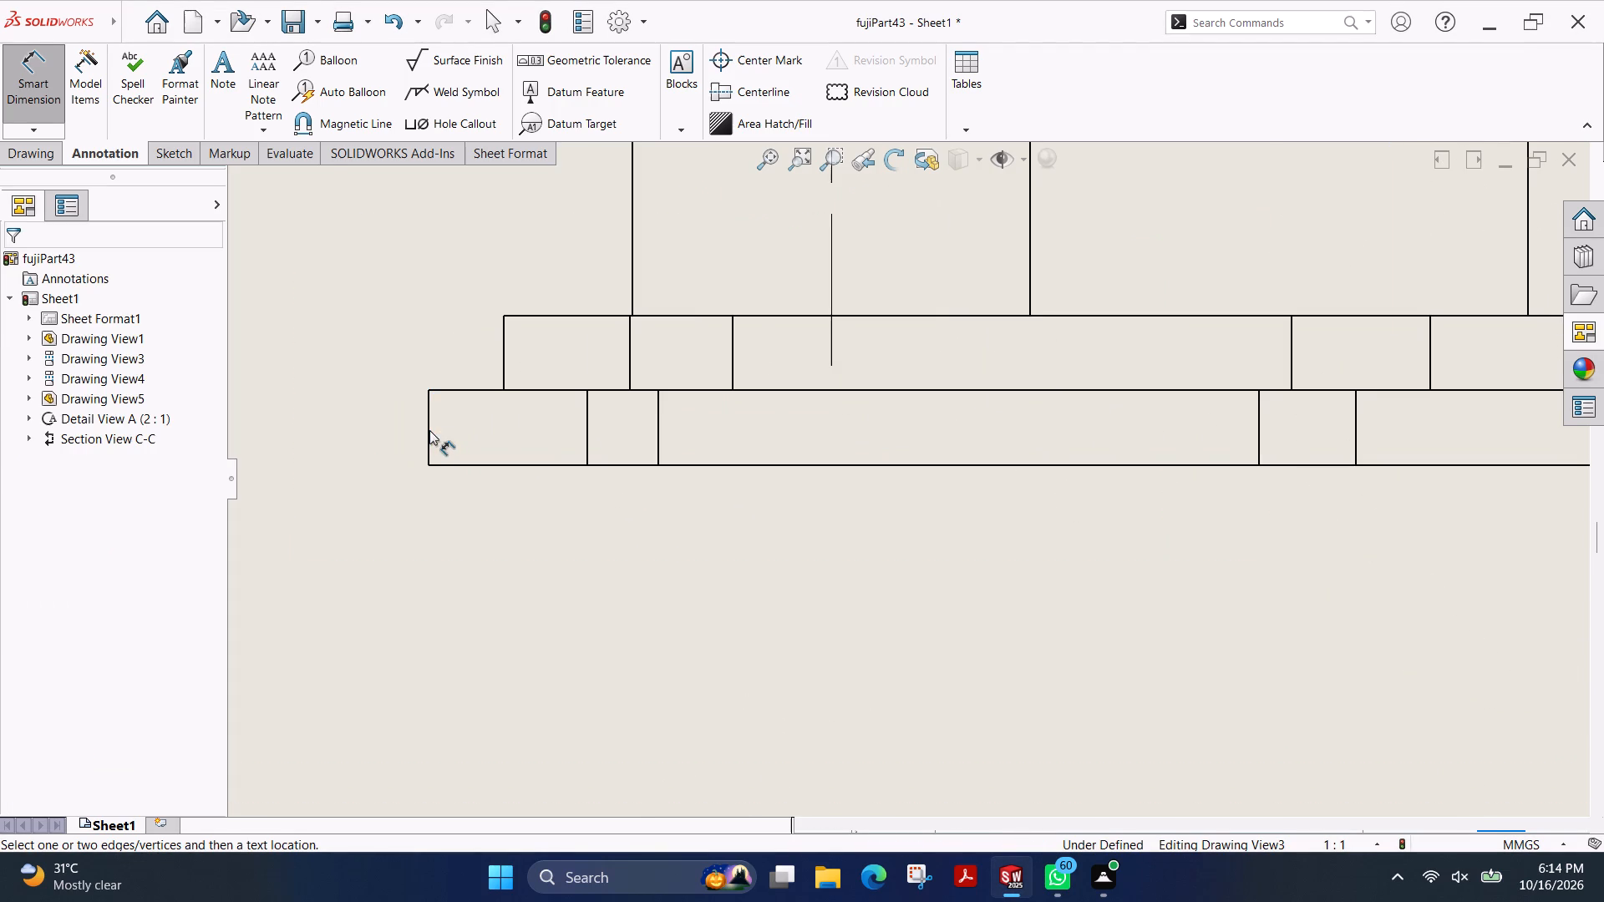
pyautogui.click(428, 422)
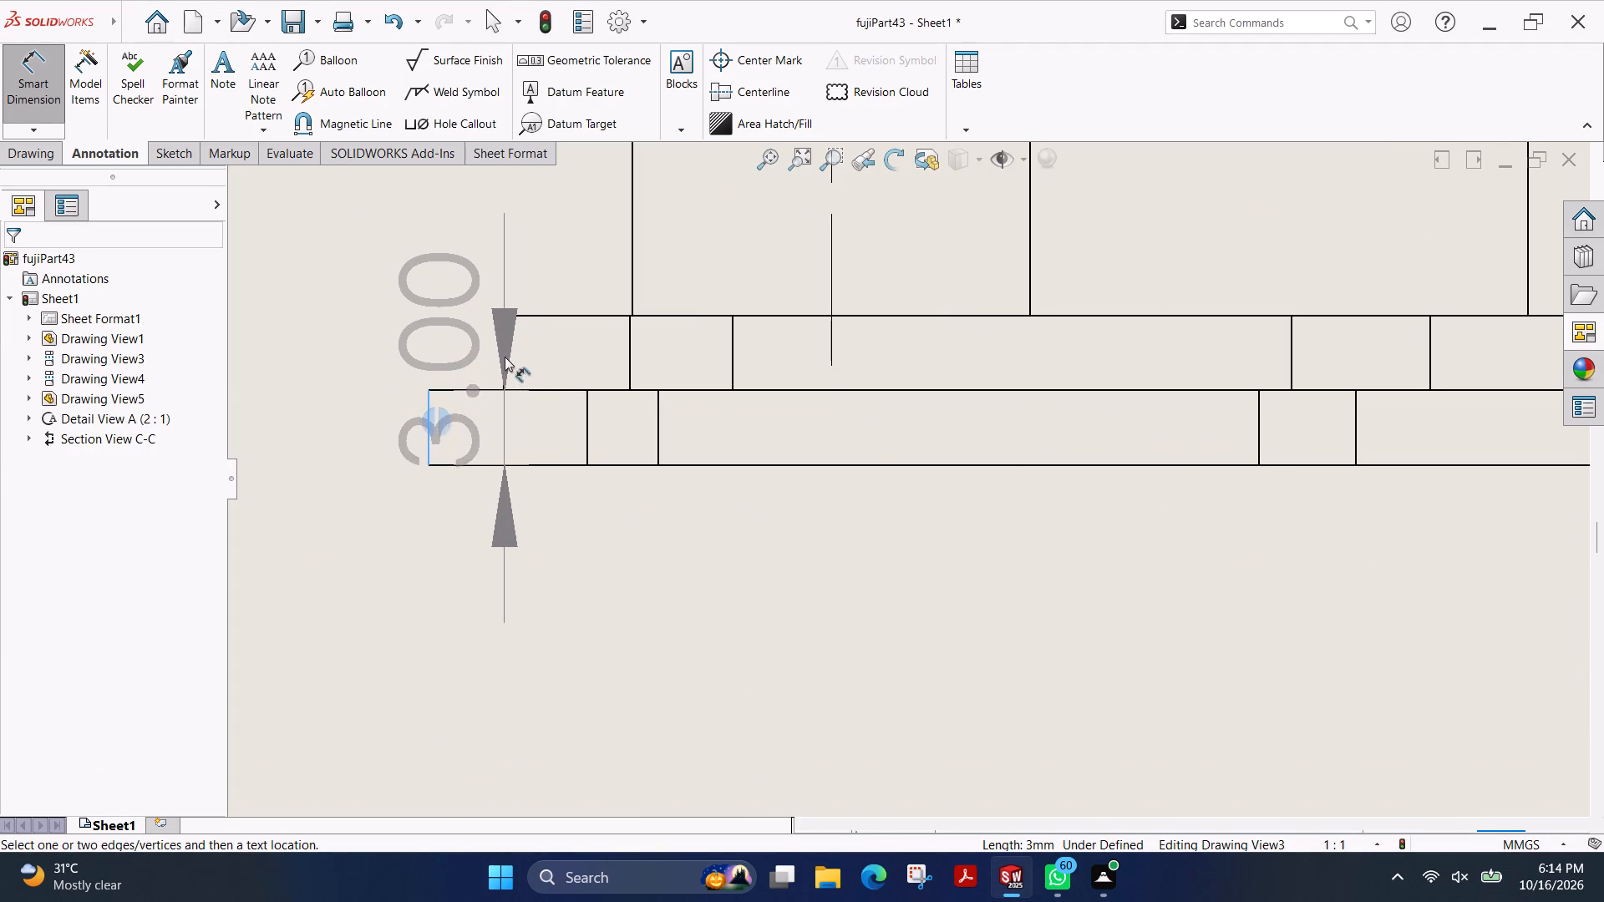
pyautogui.click(503, 336)
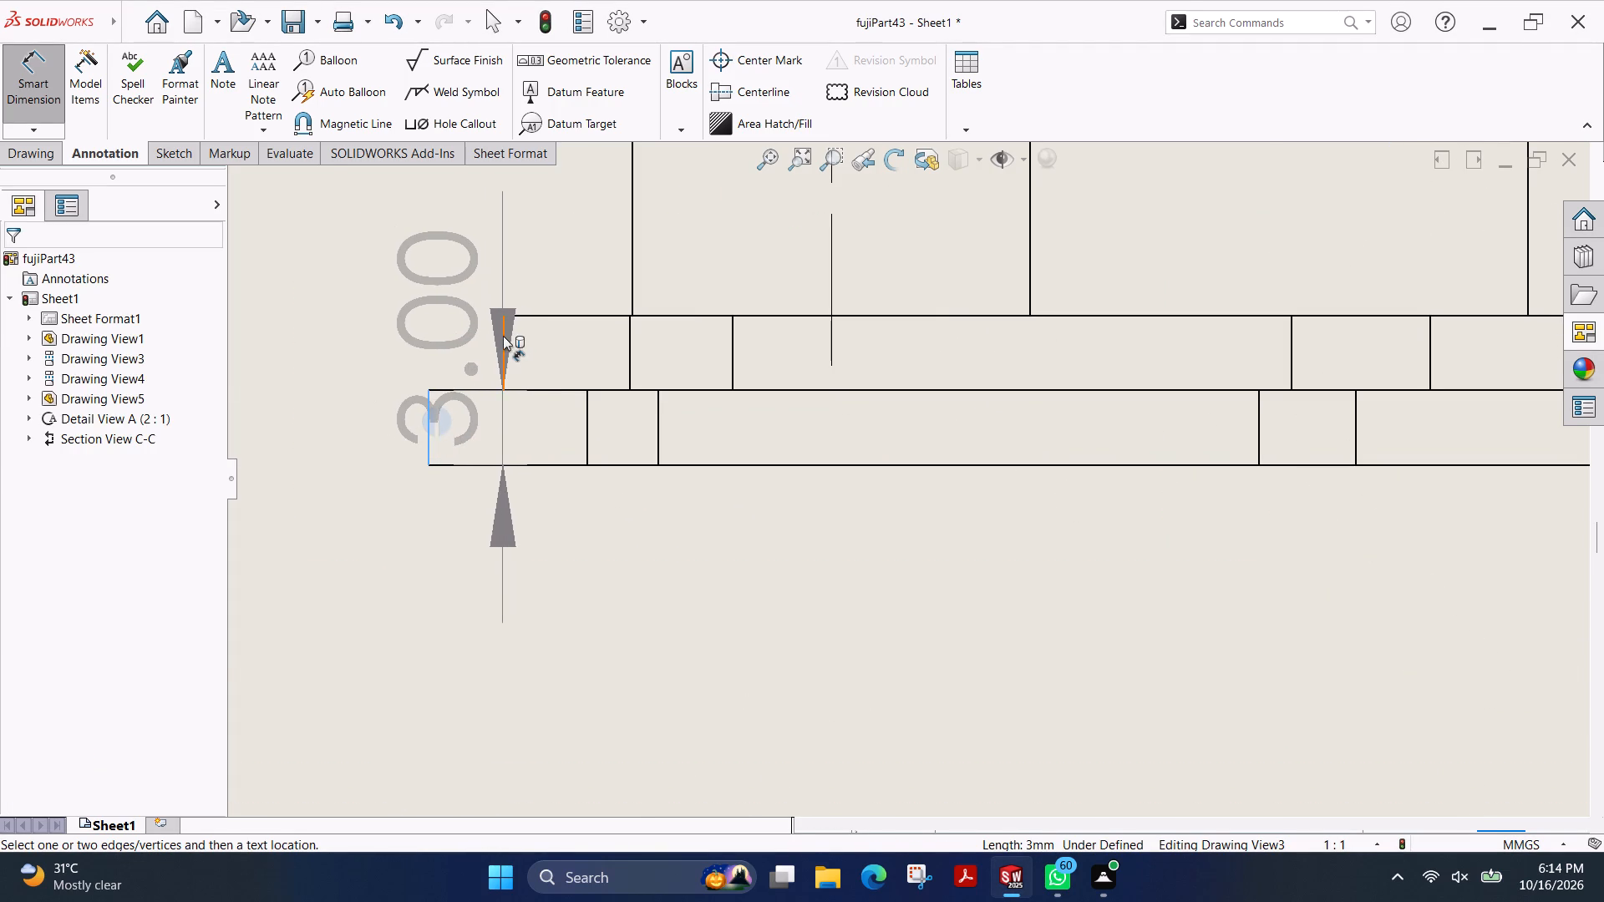
pyautogui.scroll(3, 469, 667)
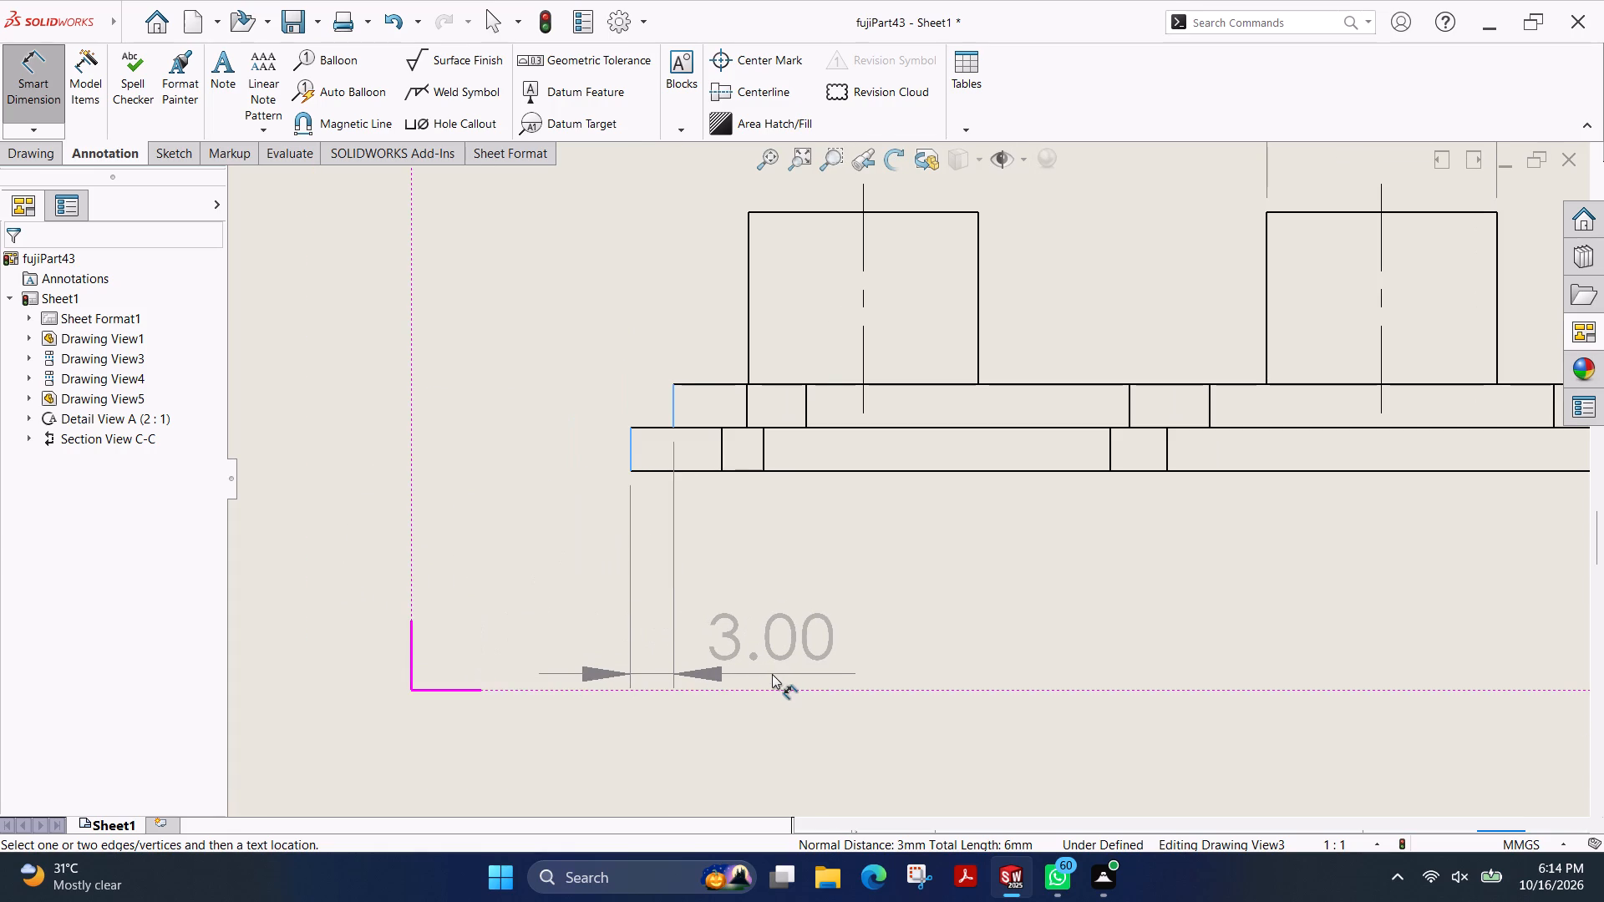
pyautogui.click(773, 676)
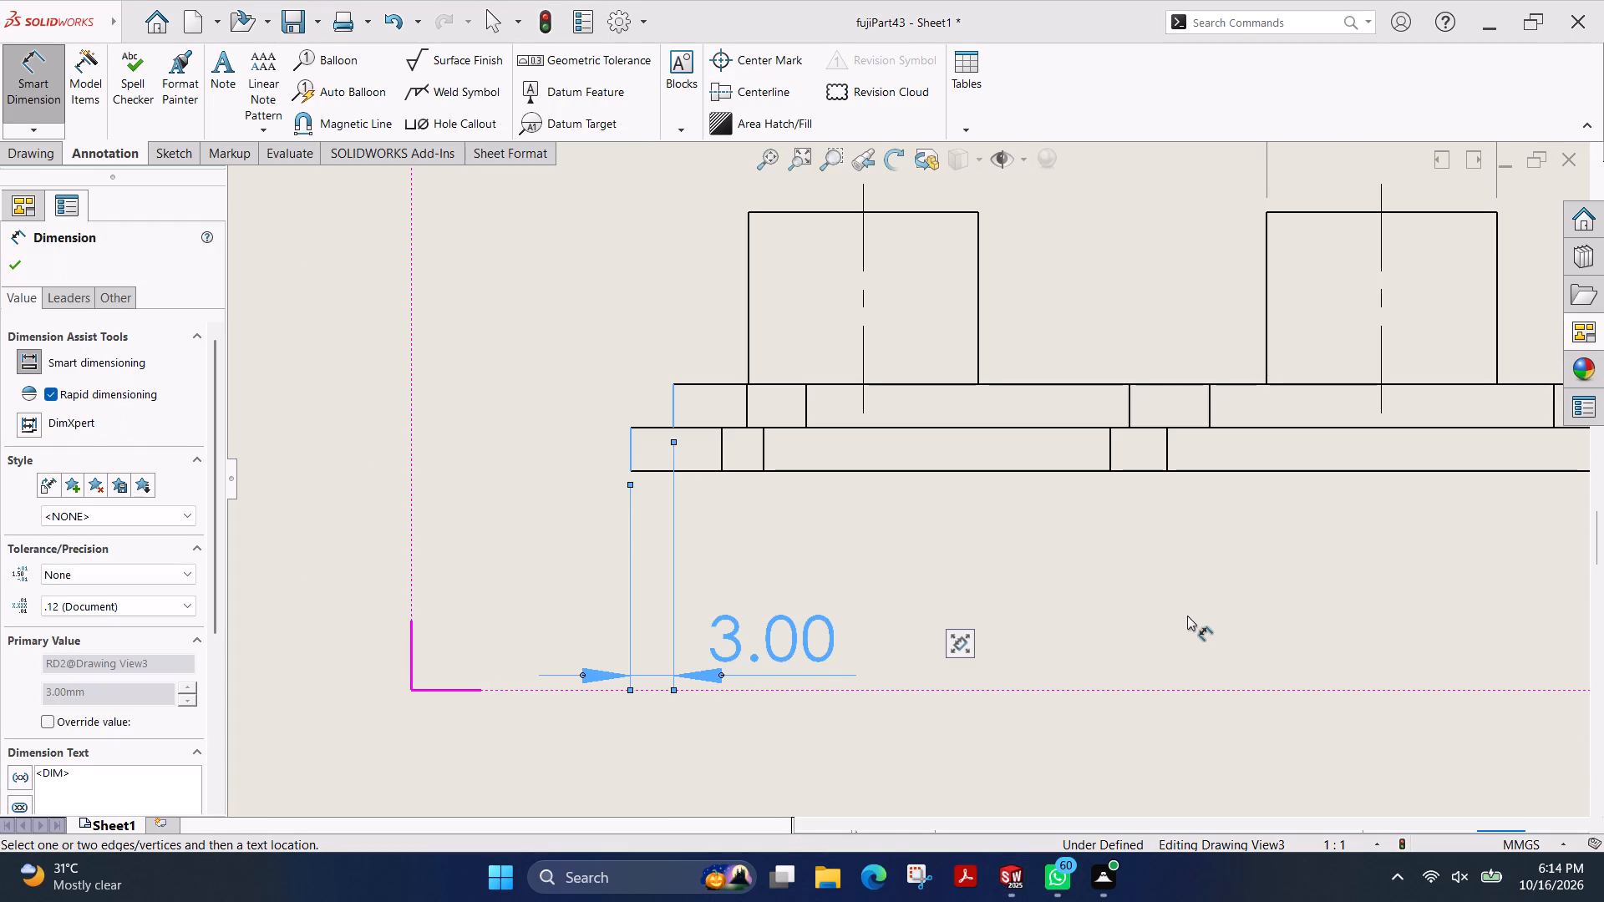
# Dimension the upper lug's outer arc radius in the front view, placing it above and to the right of the lug.
pyautogui.scroll(3, 1322, 565)
pyautogui.scroll(2, 1185, 533)
pyautogui.scroll(4, 1104, 580)
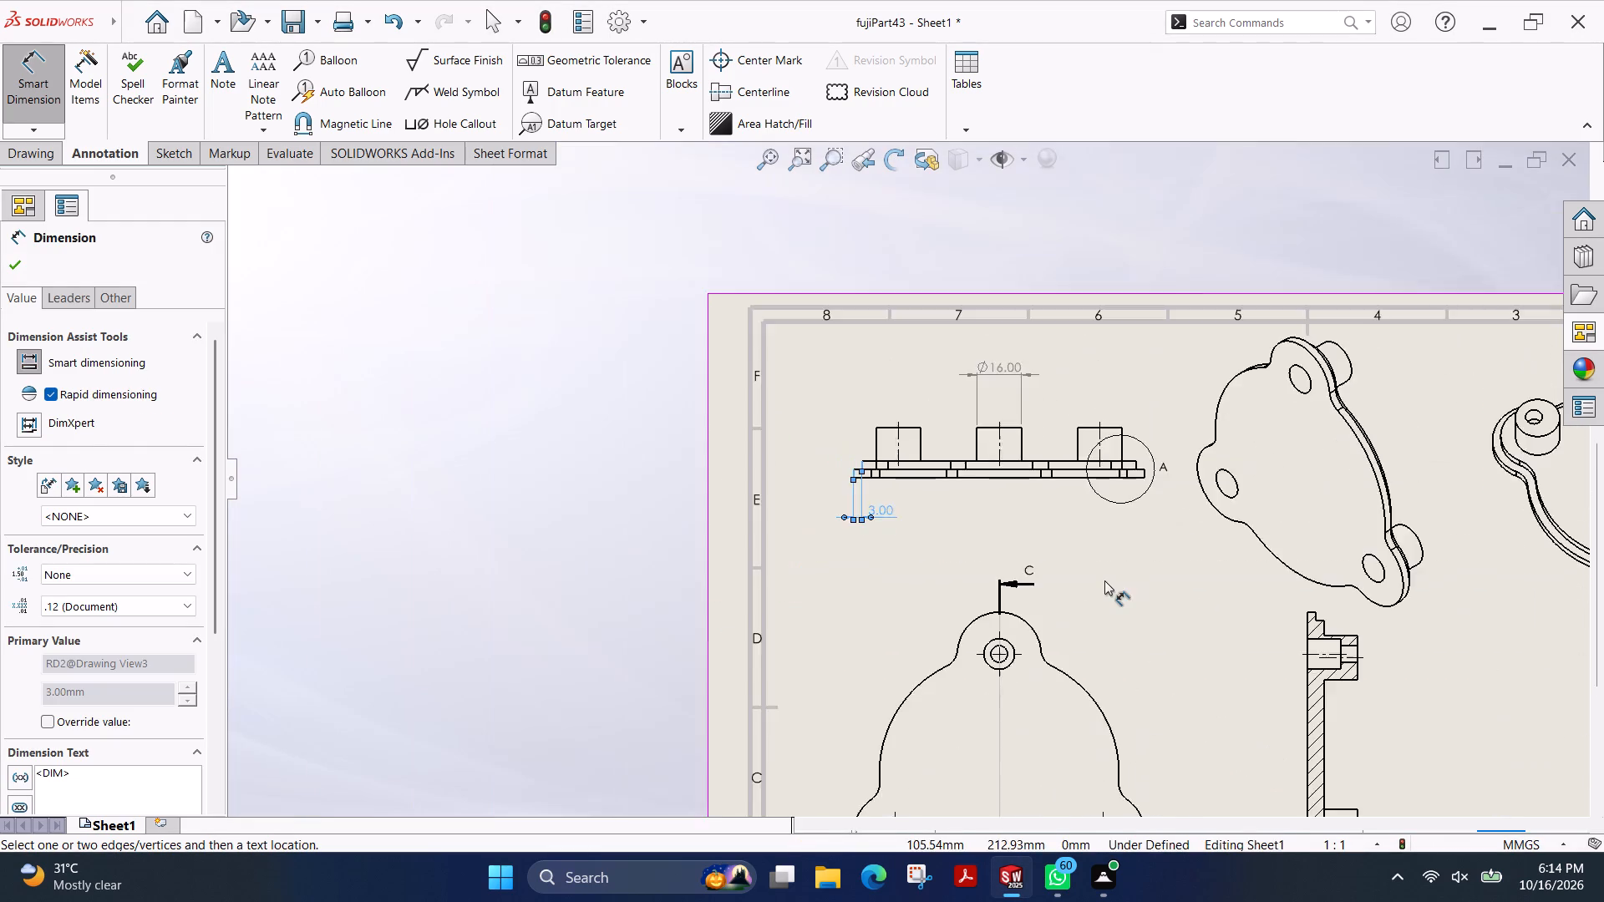
pyautogui.scroll(-3, 1103, 590)
pyautogui.scroll(4, 1037, 698)
pyautogui.scroll(-5, 1043, 621)
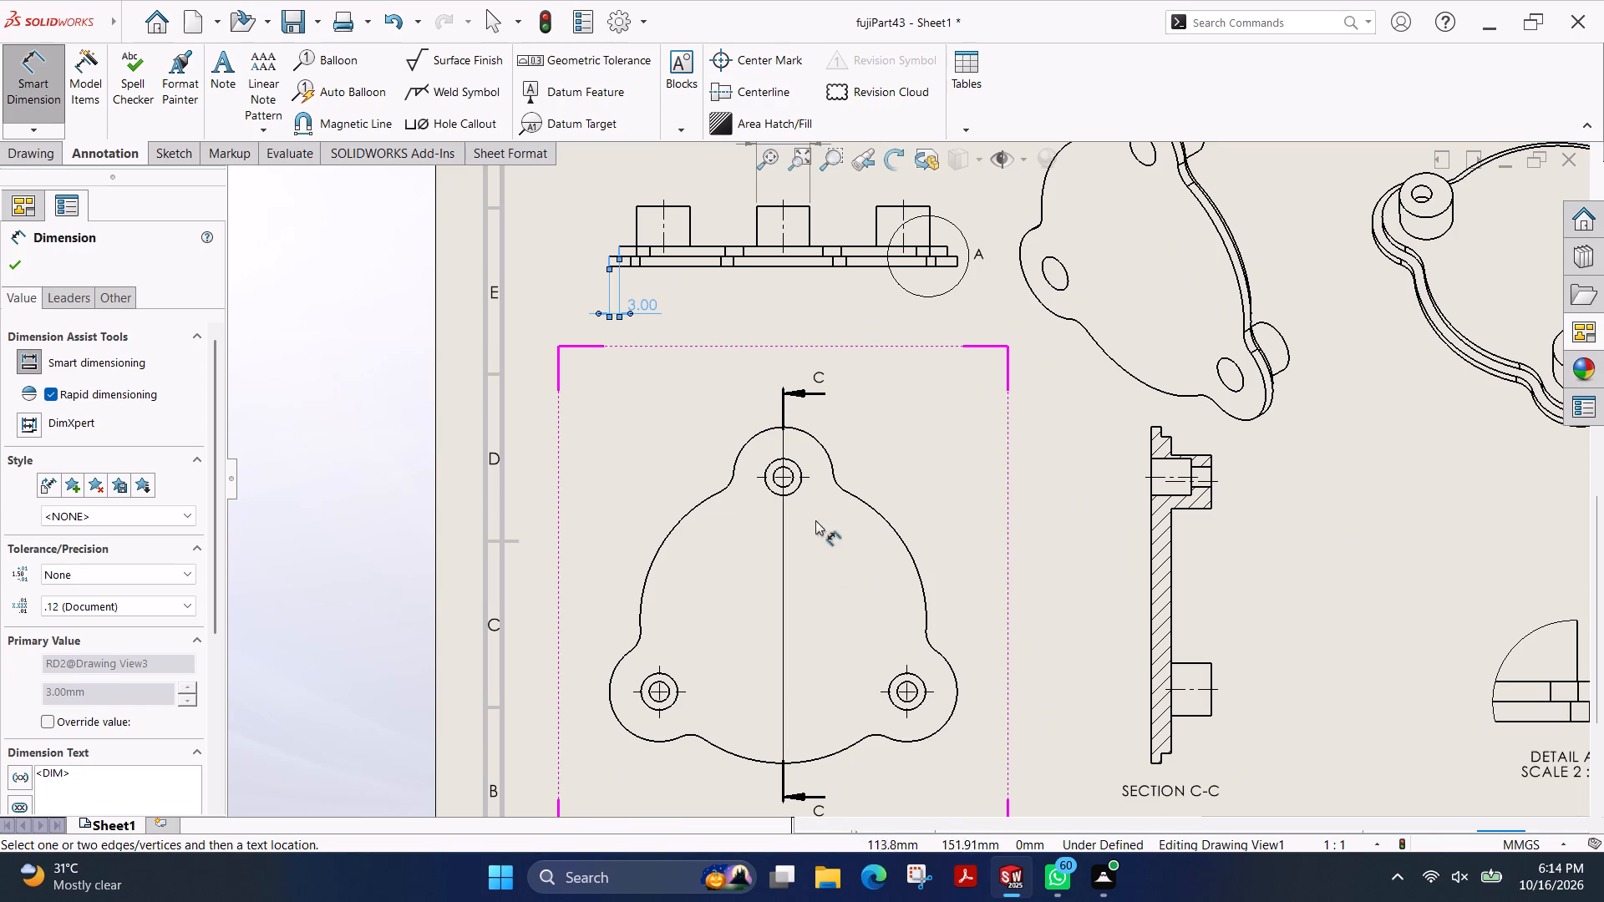
pyautogui.scroll(-7, 853, 466)
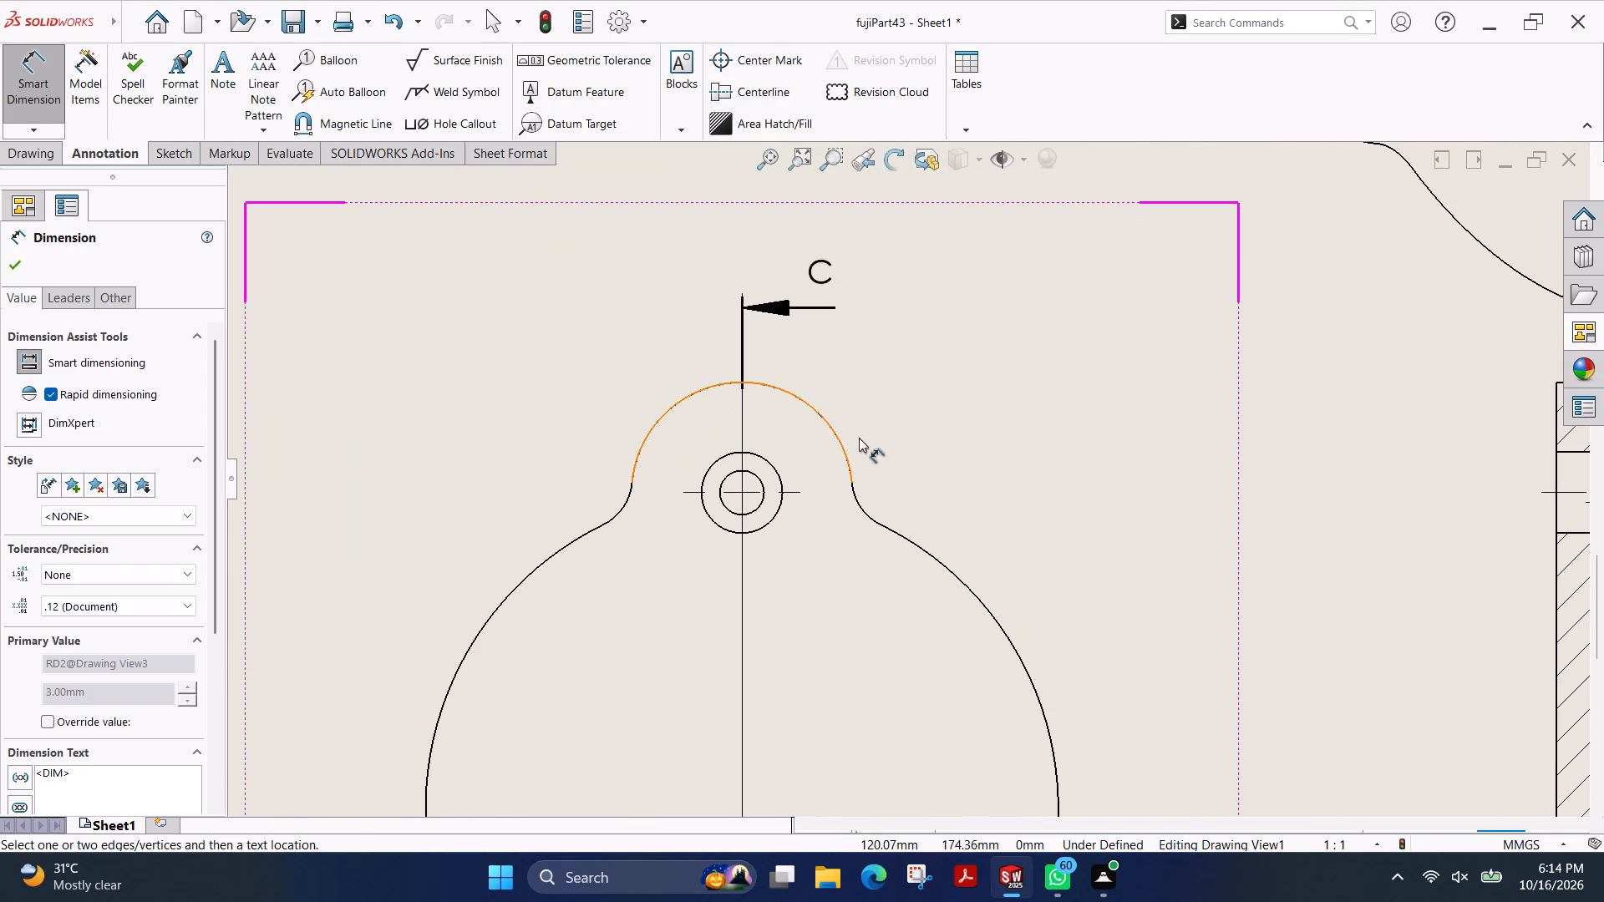
pyautogui.click(820, 413)
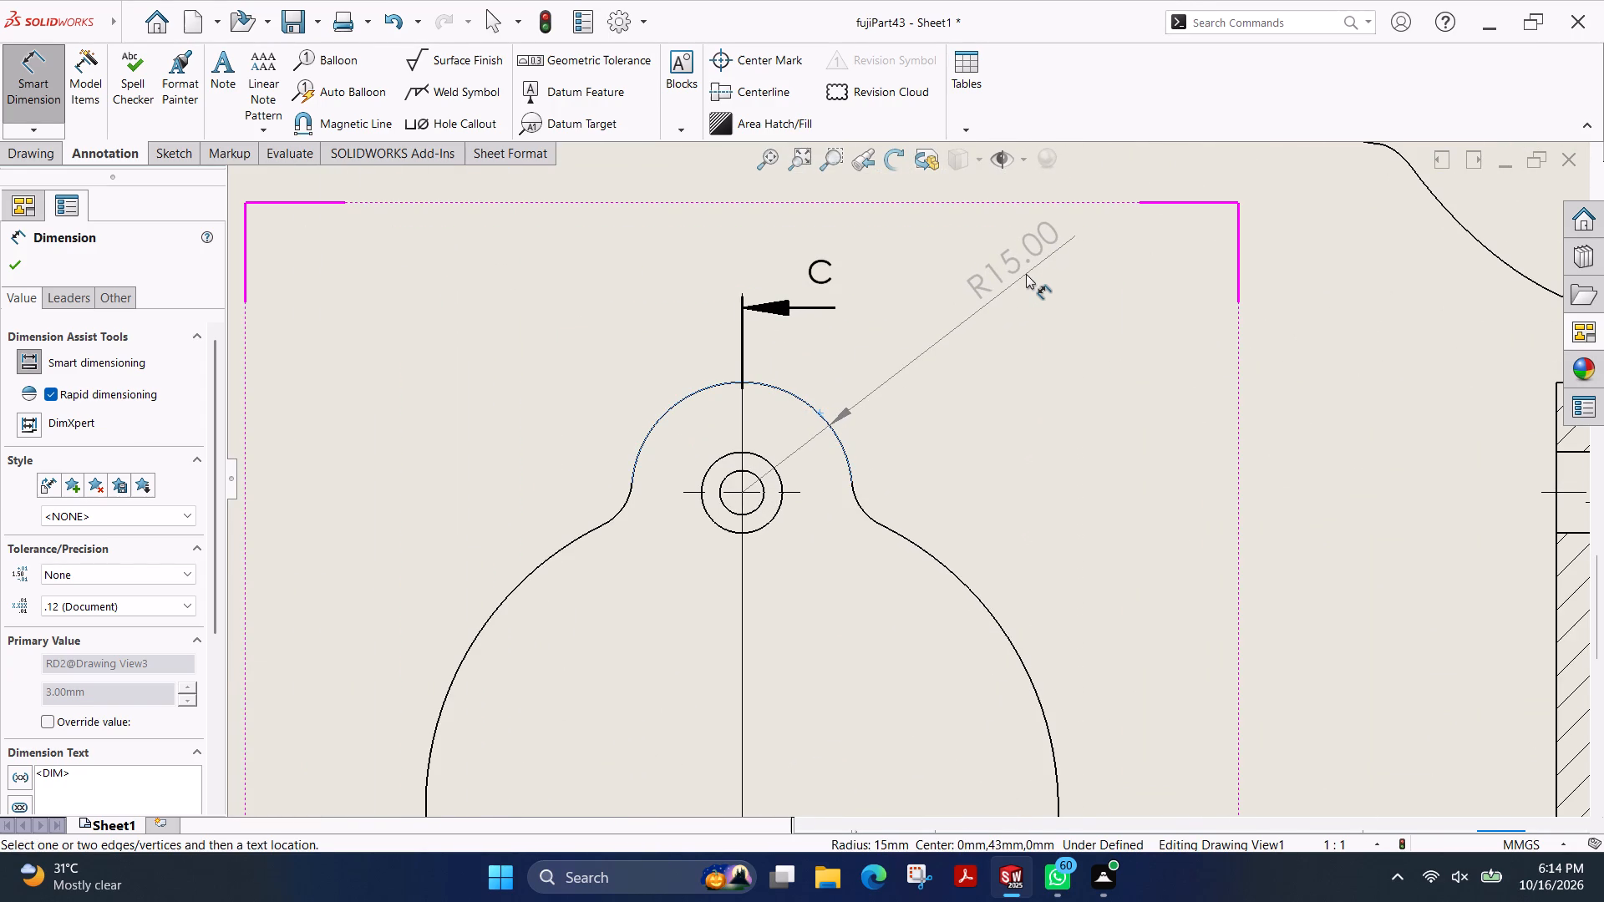
pyautogui.click(1021, 273)
# Dimension the fillet radius where the upper lug's right side meets the plate body, placing it below the lug radius dimension.
pyautogui.click(860, 503)
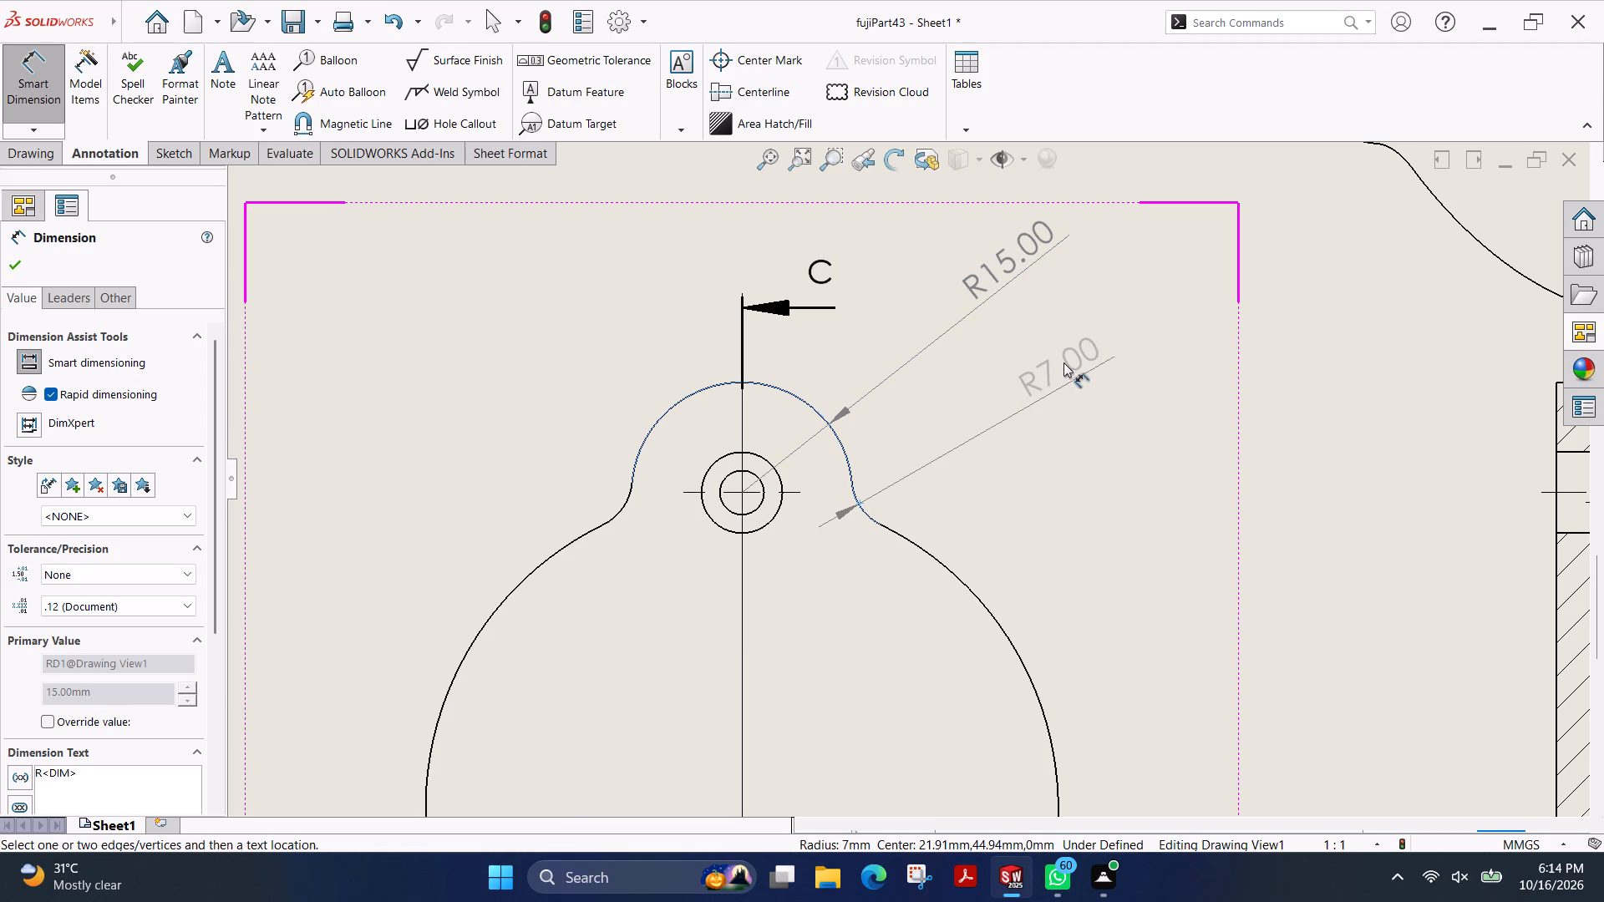
pyautogui.click(1063, 352)
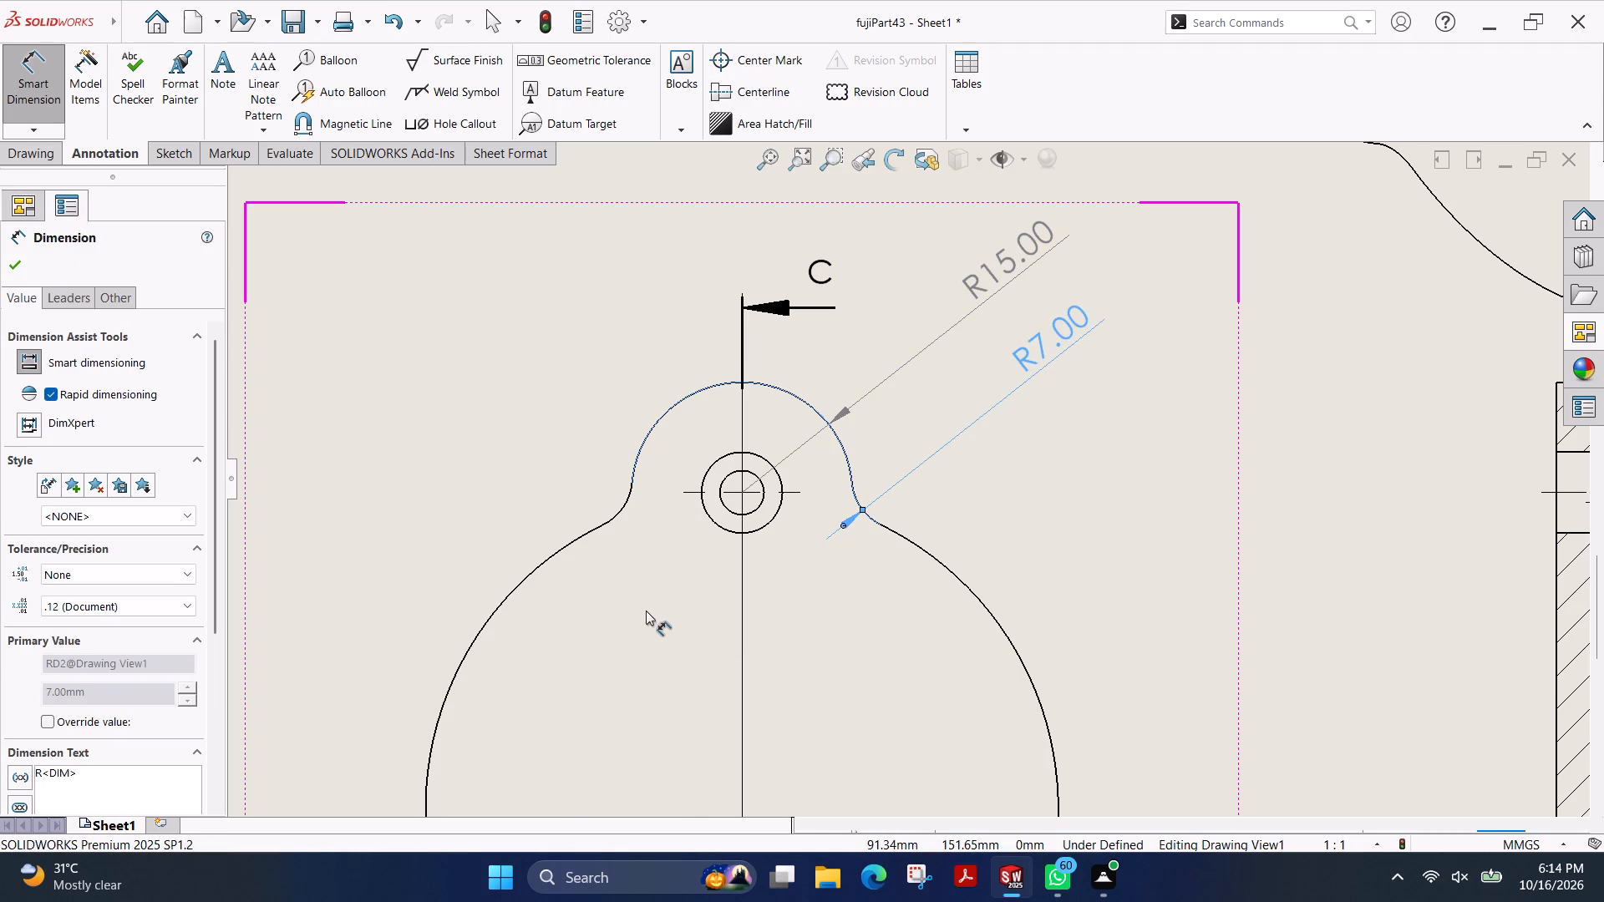
# Dimension the diameter of the larger circle of the upper lug's stepped hole, placing it above and to the left of the lug.
pyautogui.click(723, 455)
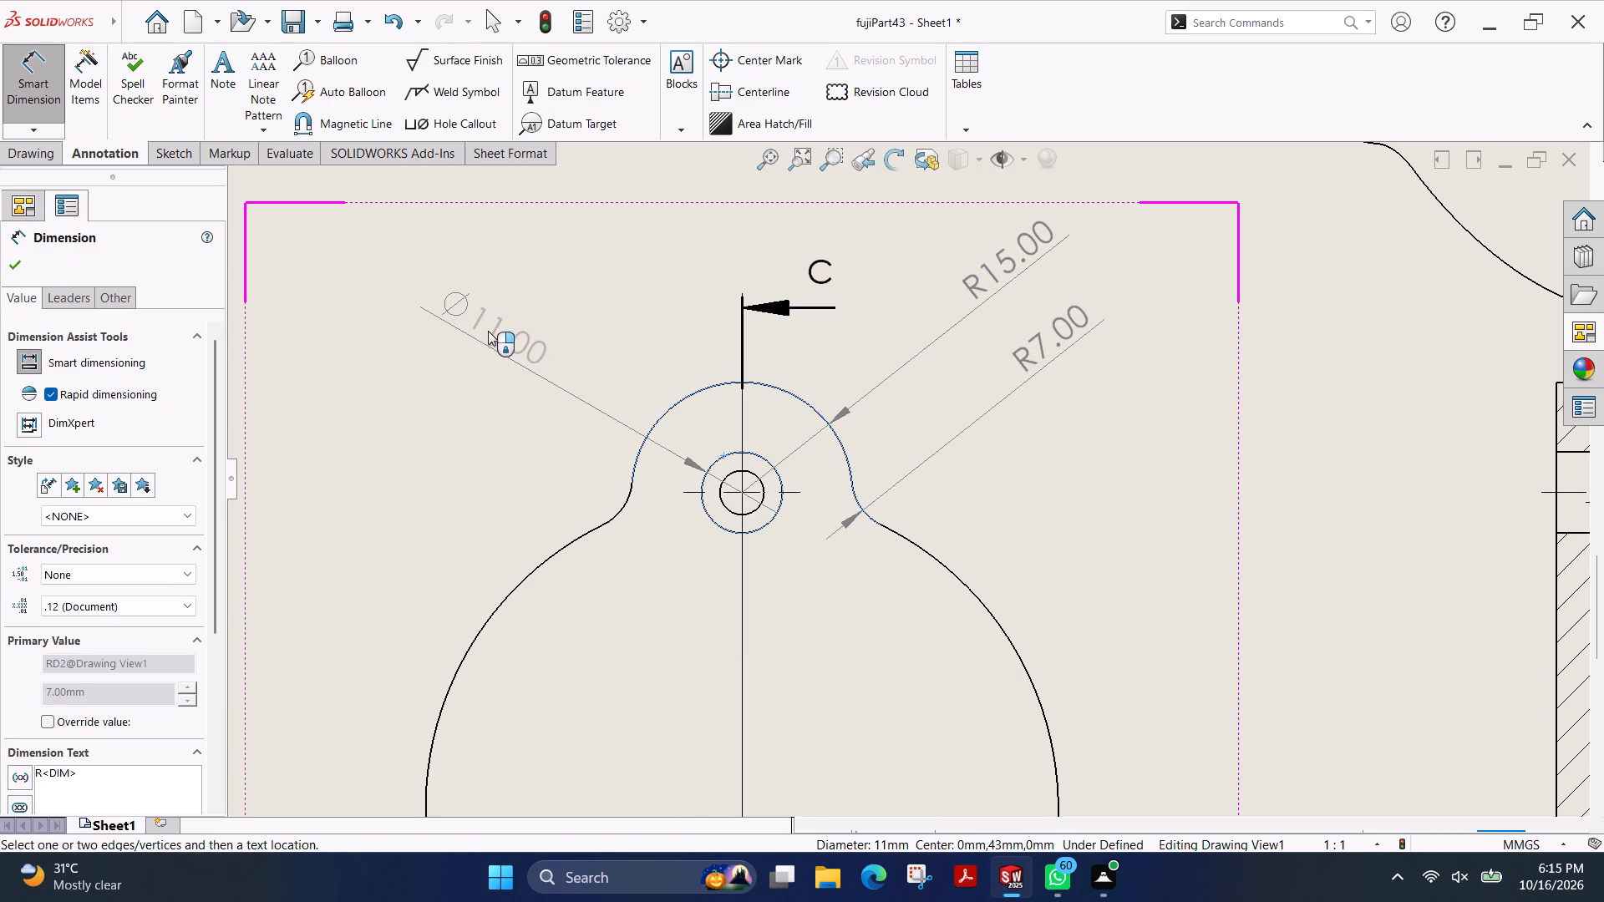
pyautogui.click(488, 331)
# Dimension the diameter of the smaller circle of the lower-left lug's stepped hole, placing it below the lug.
pyautogui.scroll(3, 613, 554)
pyautogui.scroll(3, 666, 636)
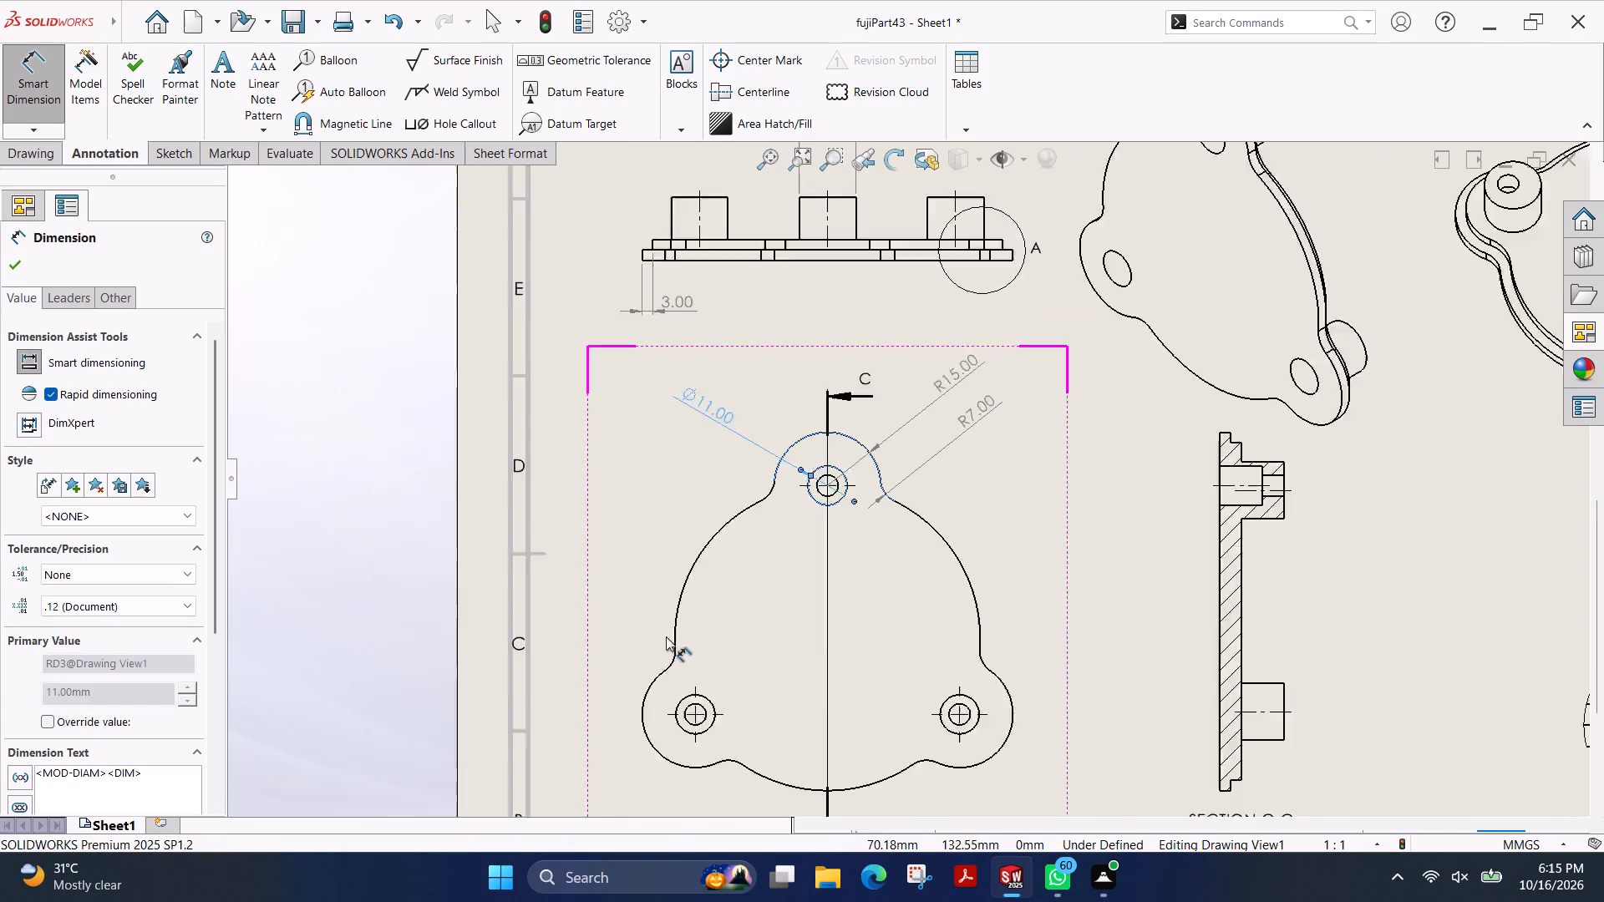
pyautogui.scroll(1, 666, 636)
pyautogui.scroll(-3, 872, 645)
pyautogui.scroll(-2, 845, 575)
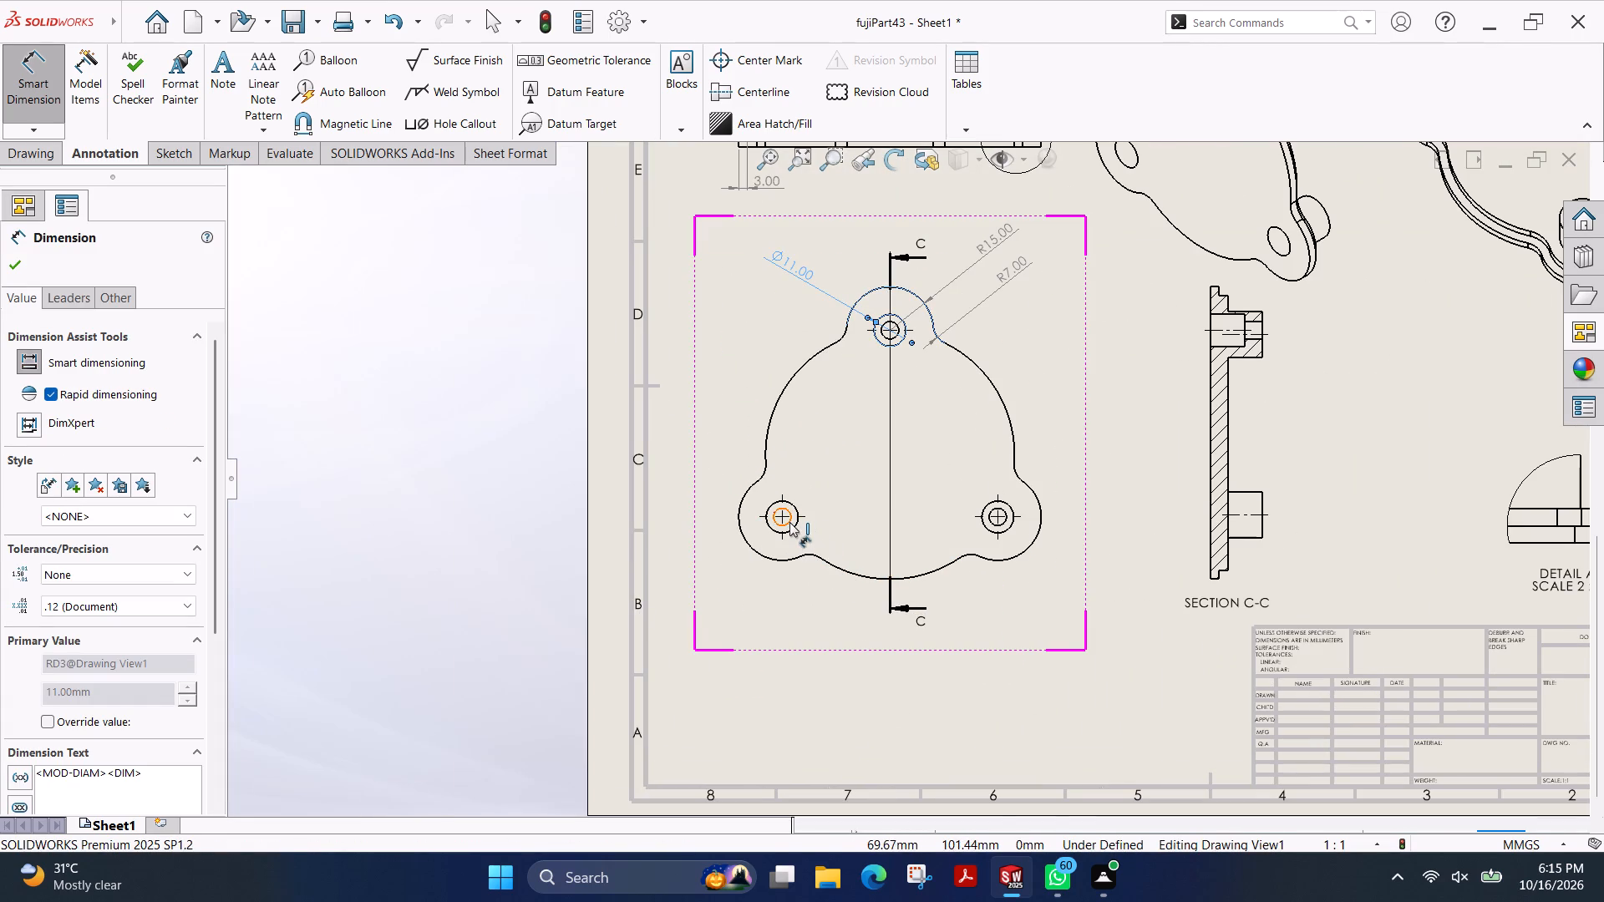
pyautogui.click(789, 522)
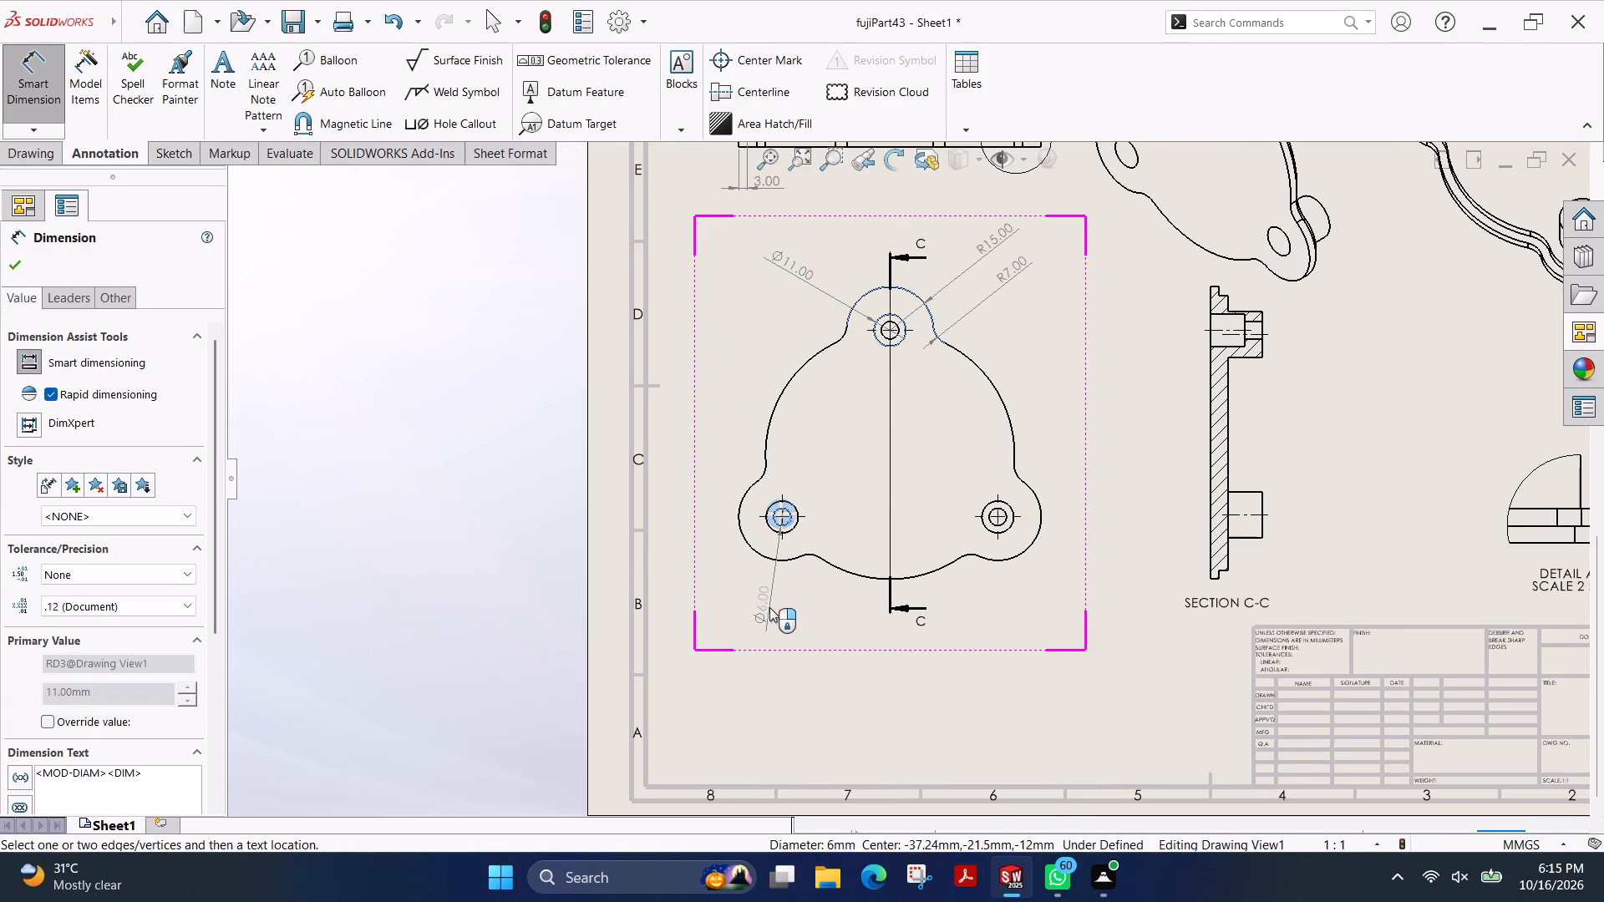
pyautogui.click(749, 606)
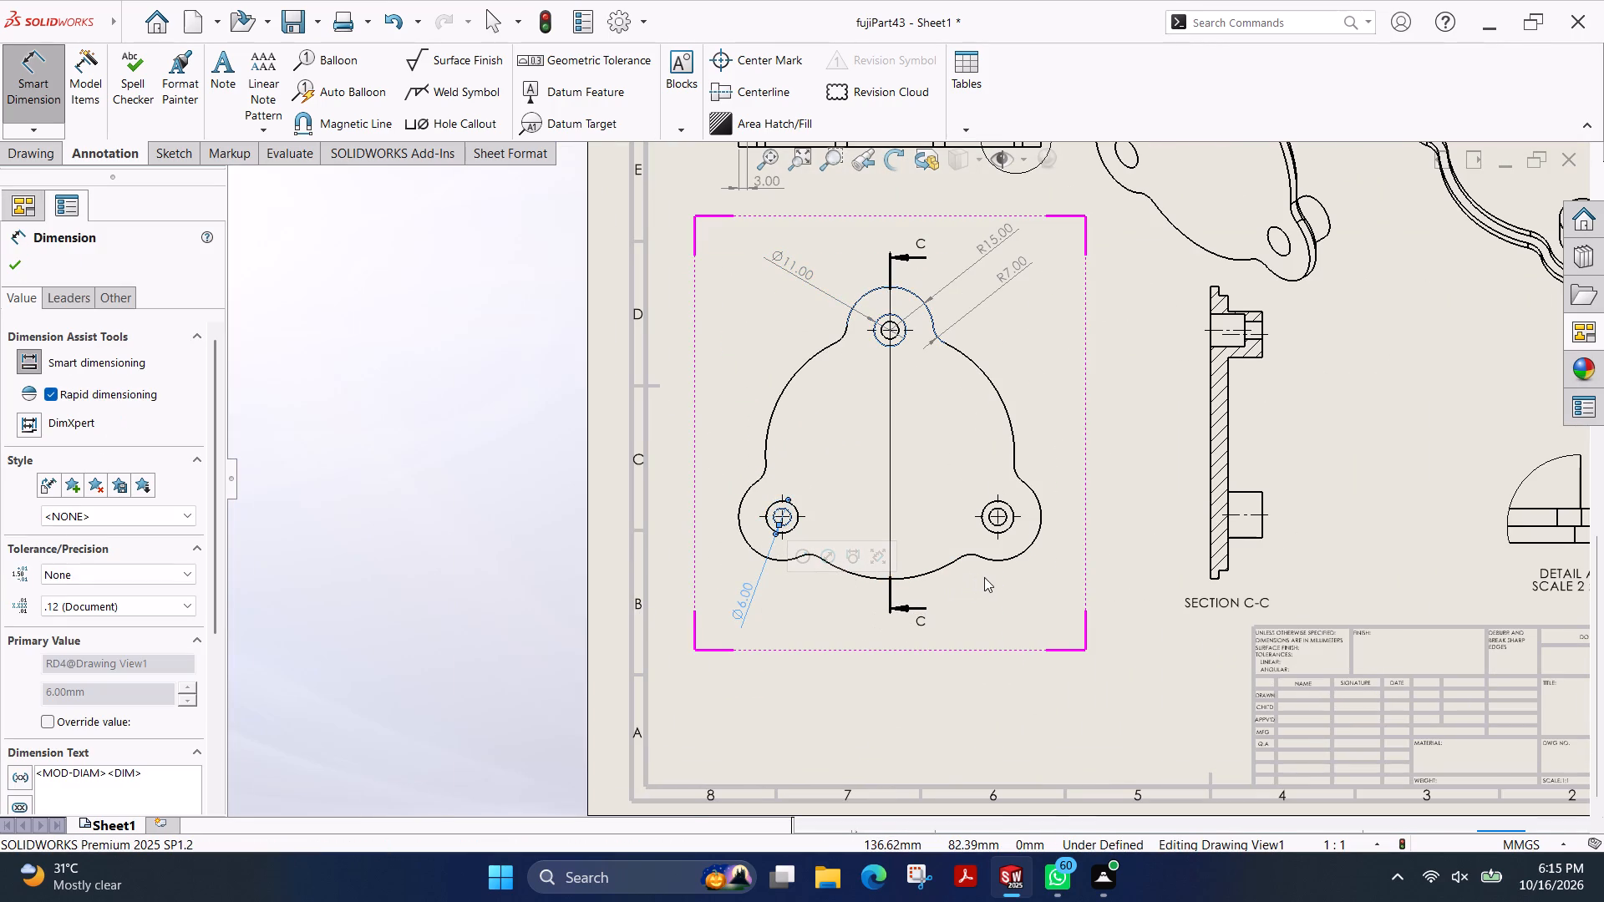
# Dimension the radius of the plate body's right-hand arc in the front view and finish the Smart Dimension command.
pyautogui.click(1005, 403)
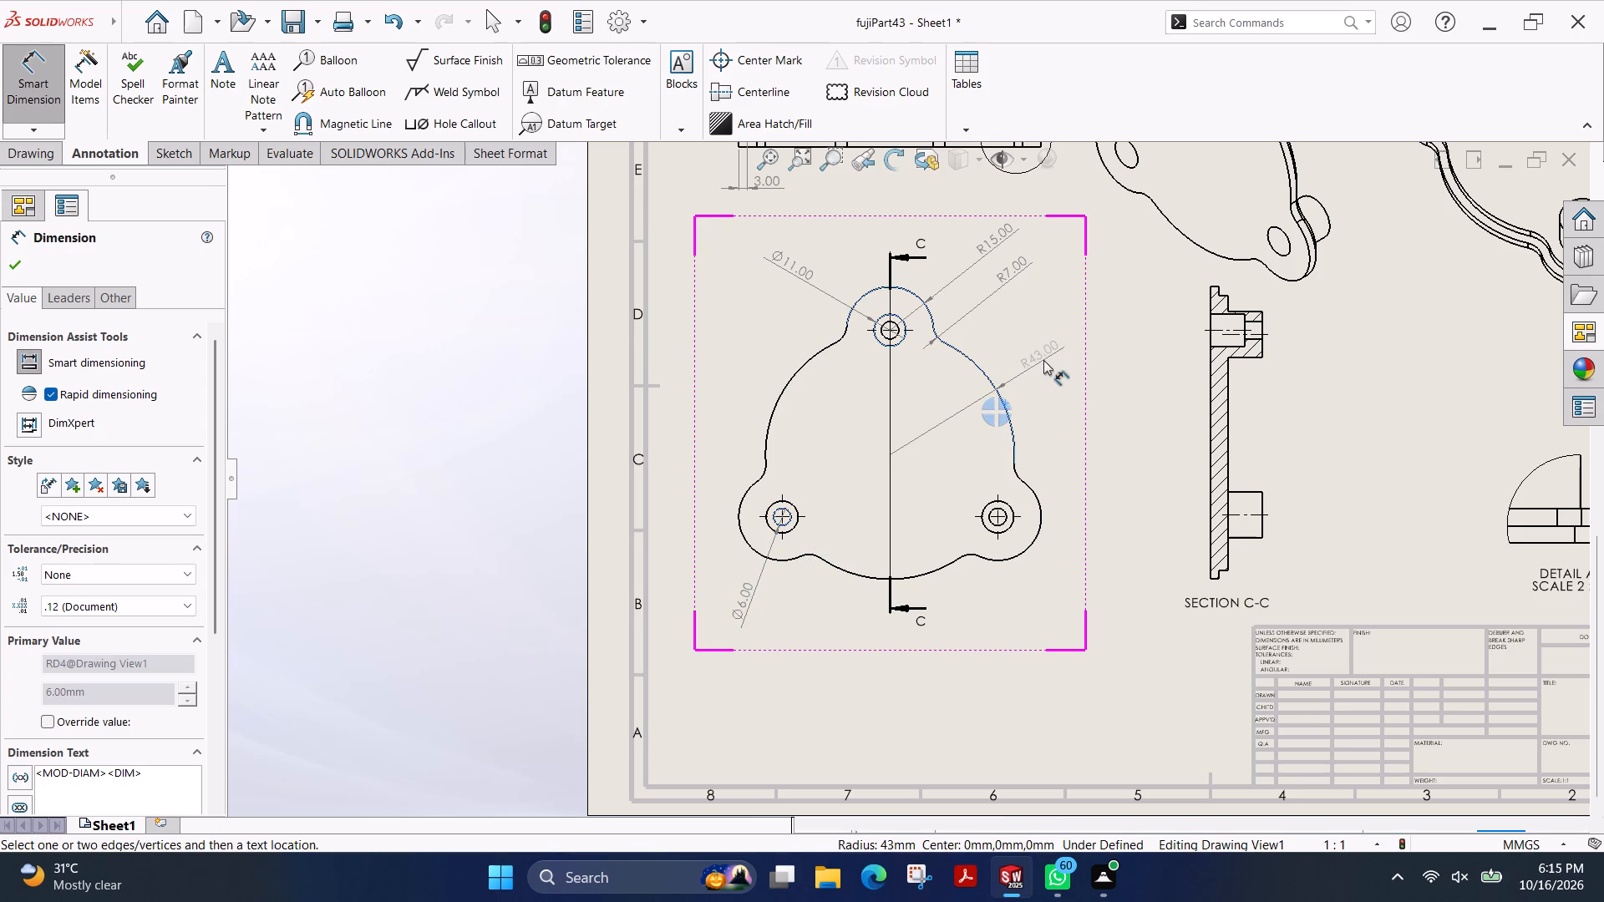
pyautogui.click(1043, 360)
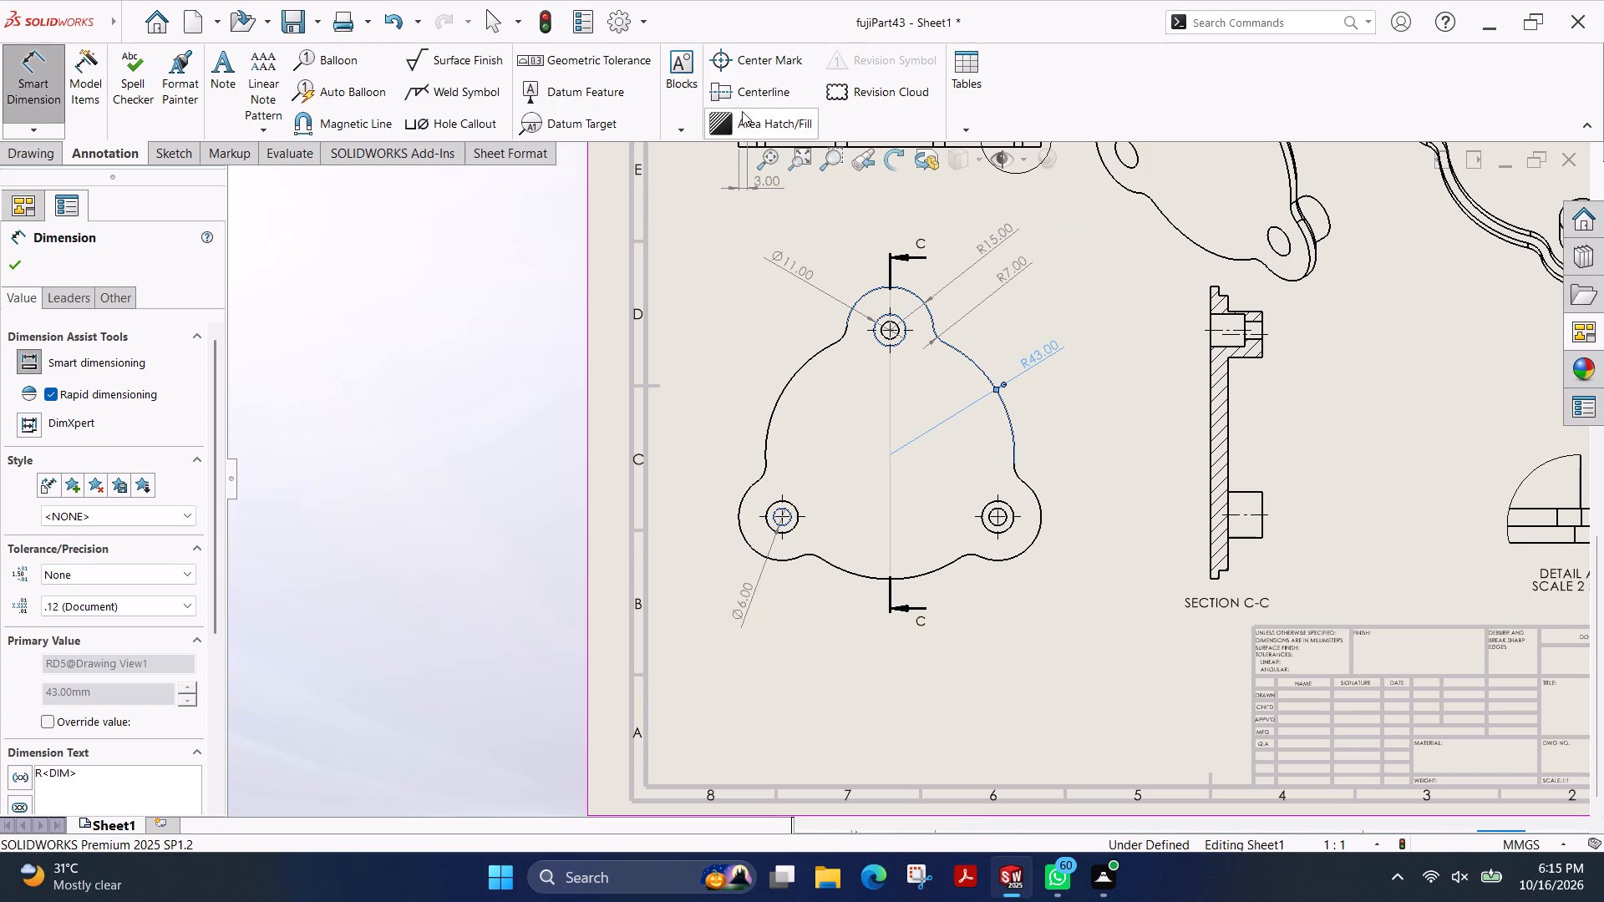
pyautogui.click(16, 273)
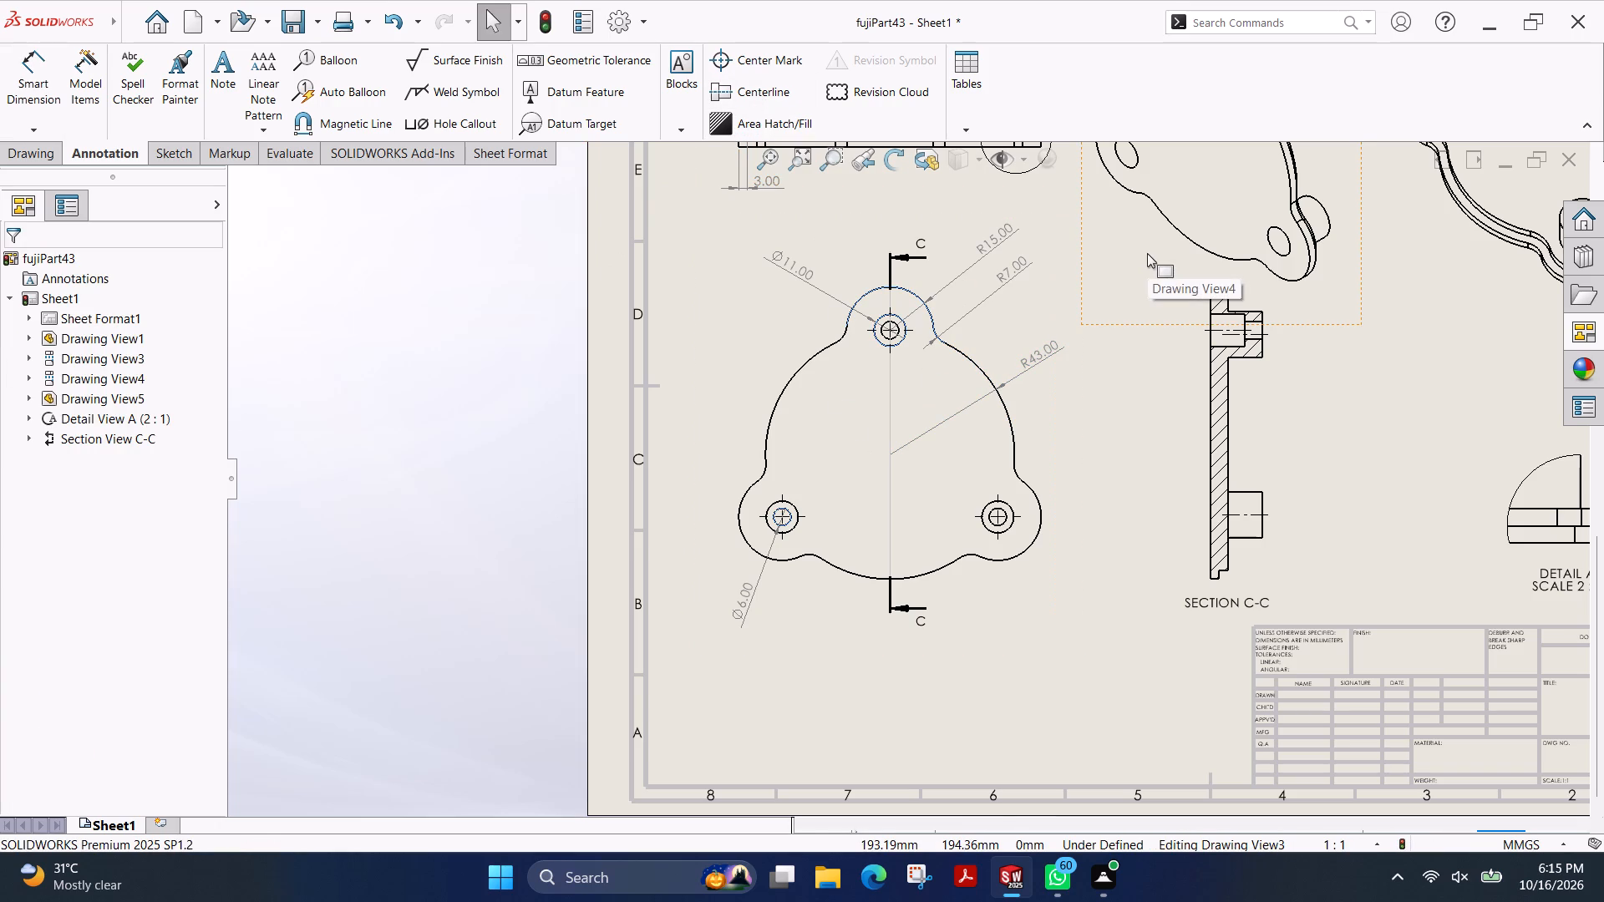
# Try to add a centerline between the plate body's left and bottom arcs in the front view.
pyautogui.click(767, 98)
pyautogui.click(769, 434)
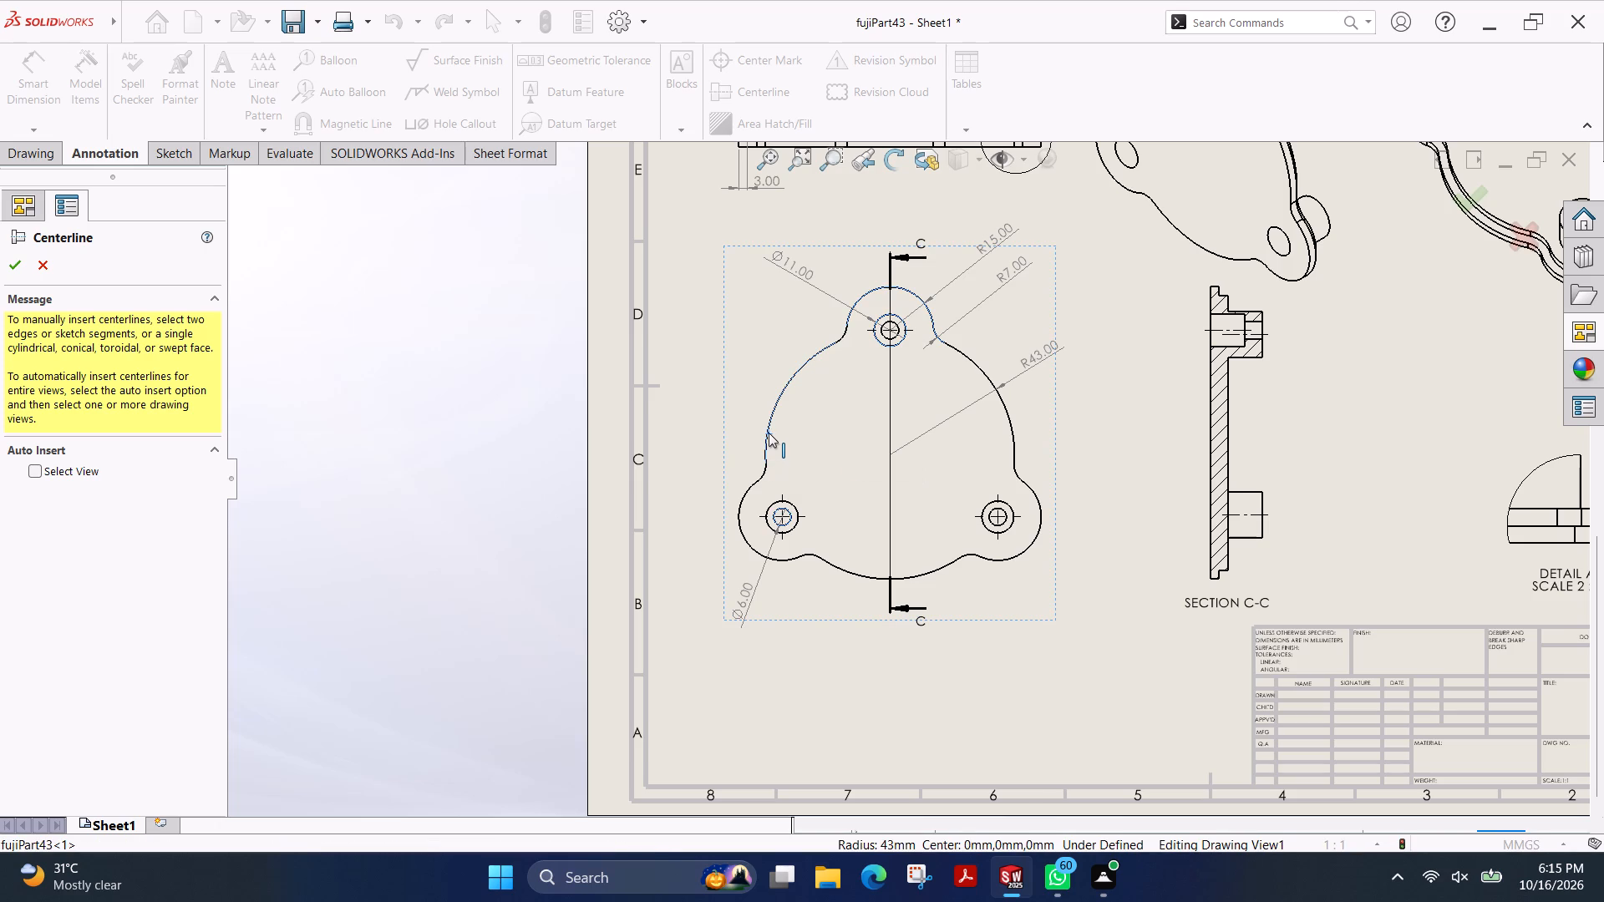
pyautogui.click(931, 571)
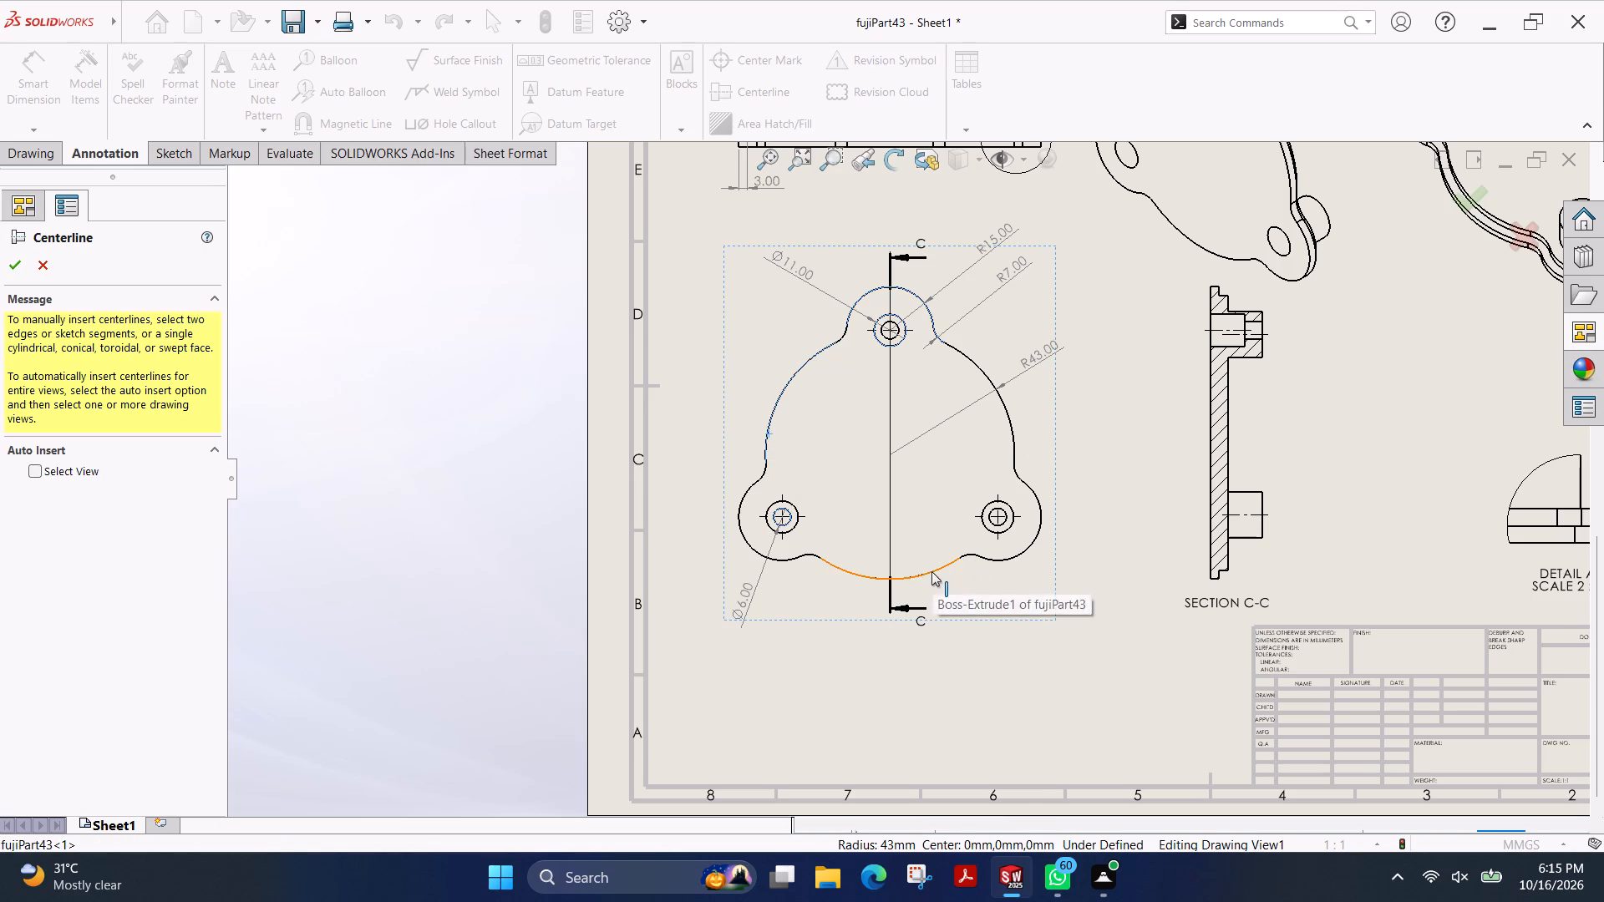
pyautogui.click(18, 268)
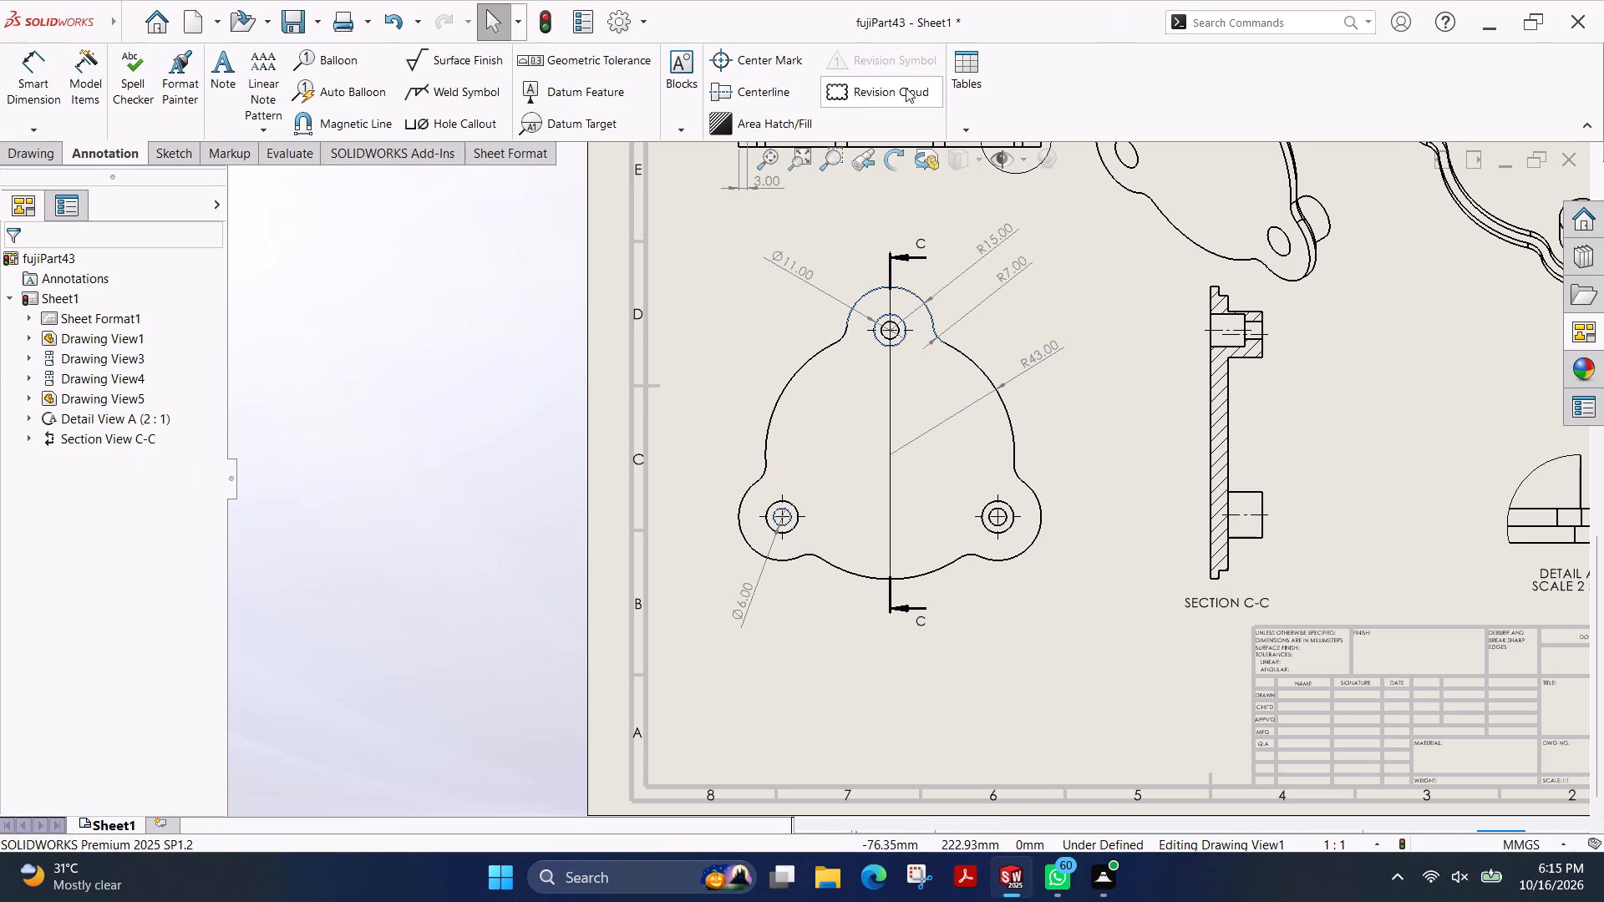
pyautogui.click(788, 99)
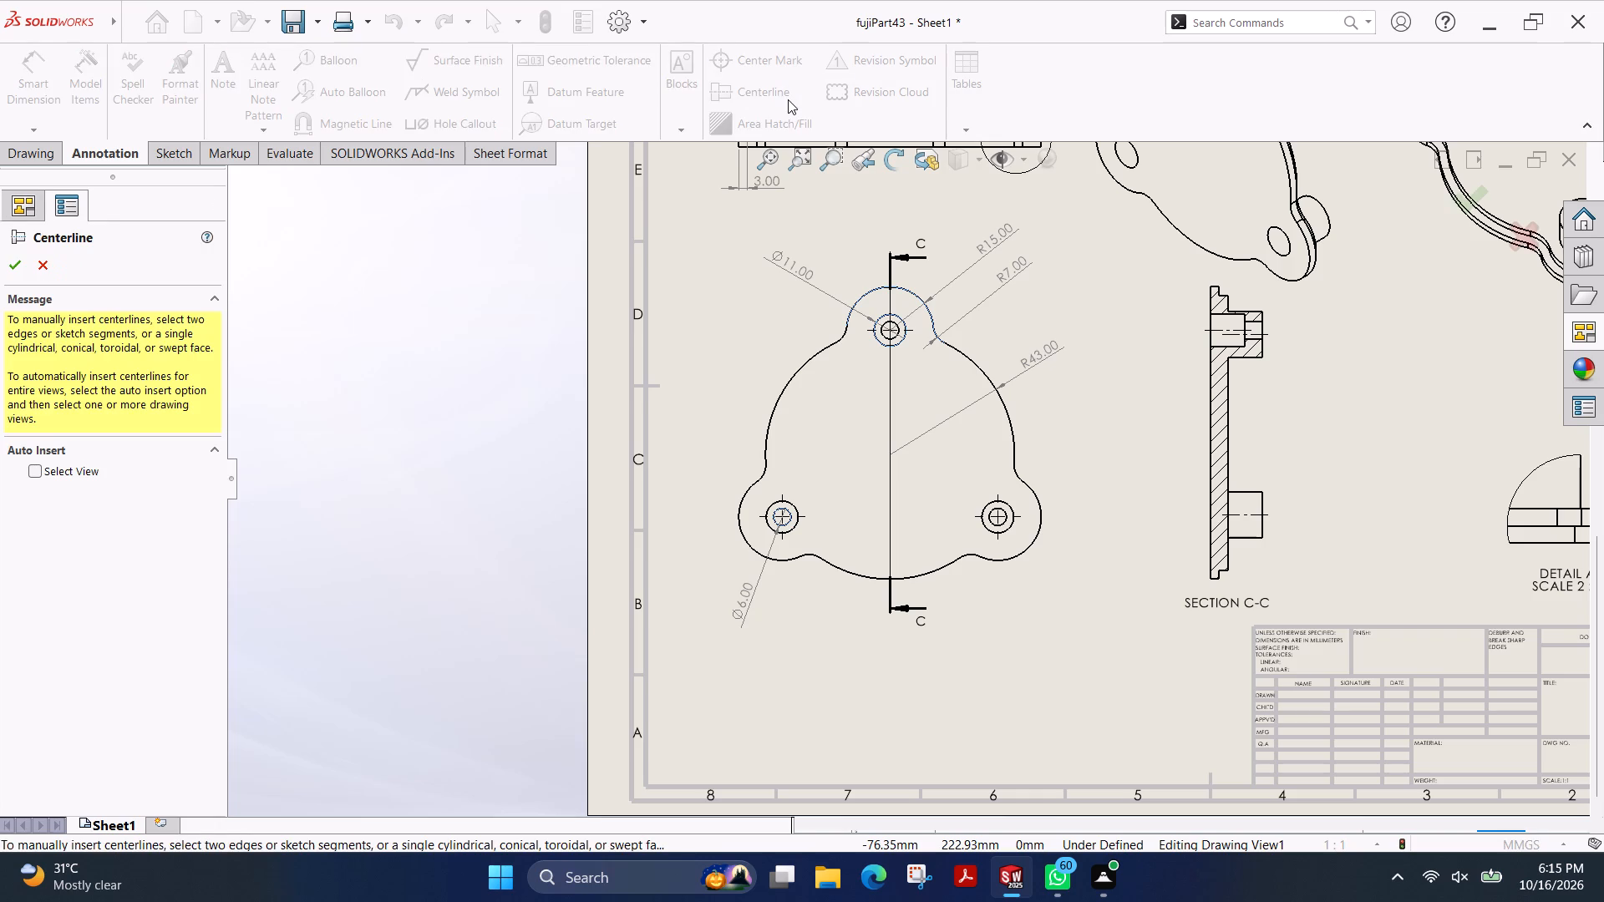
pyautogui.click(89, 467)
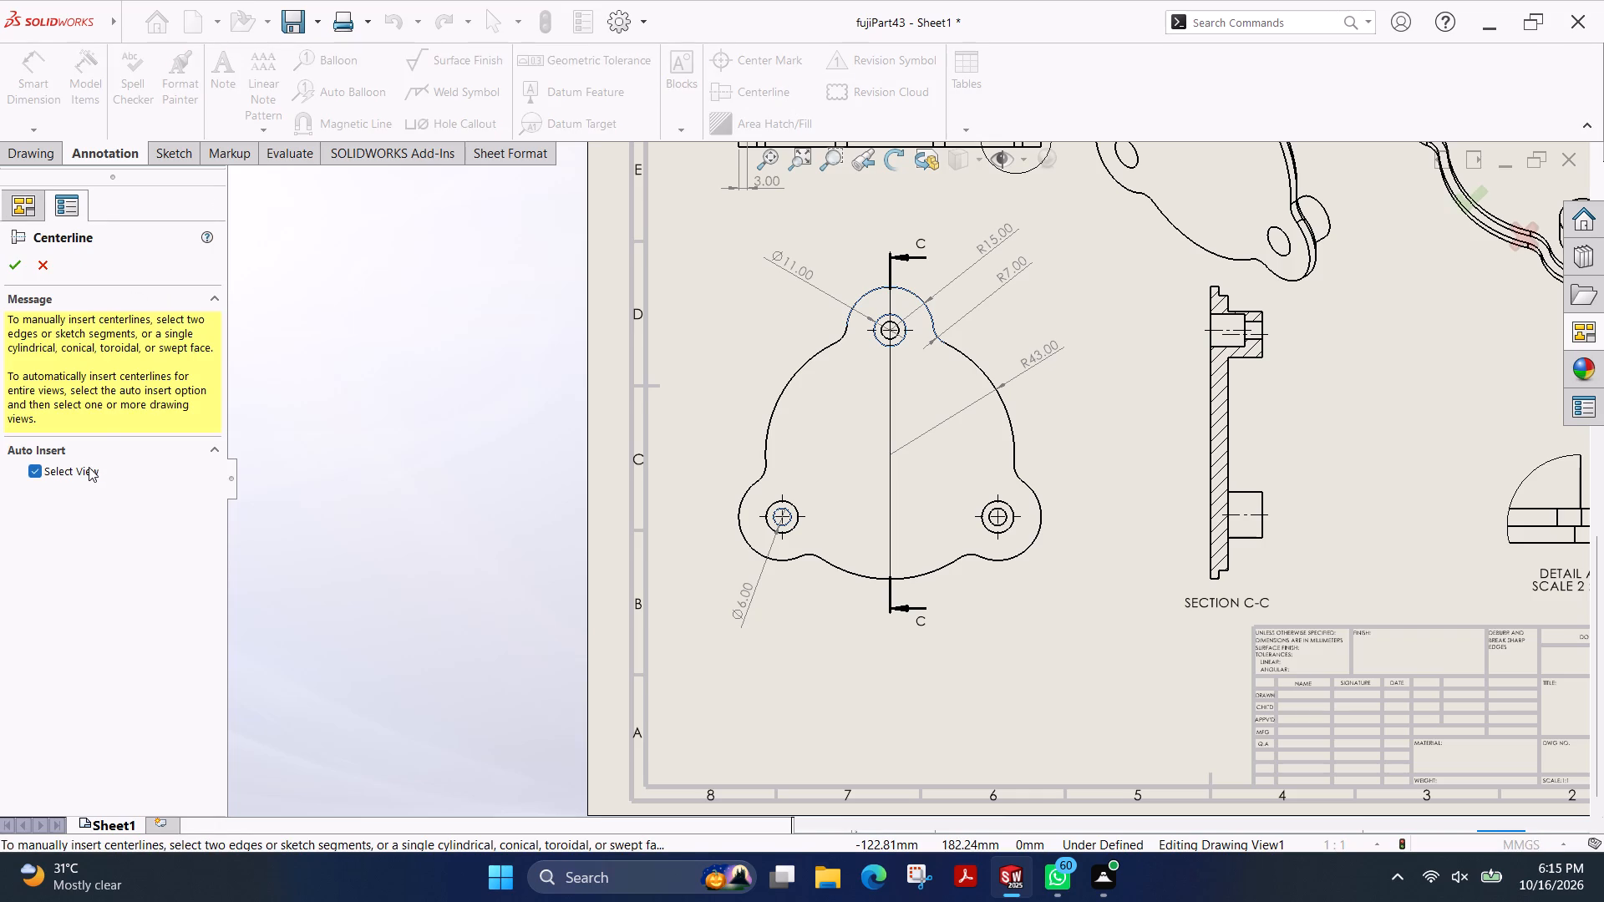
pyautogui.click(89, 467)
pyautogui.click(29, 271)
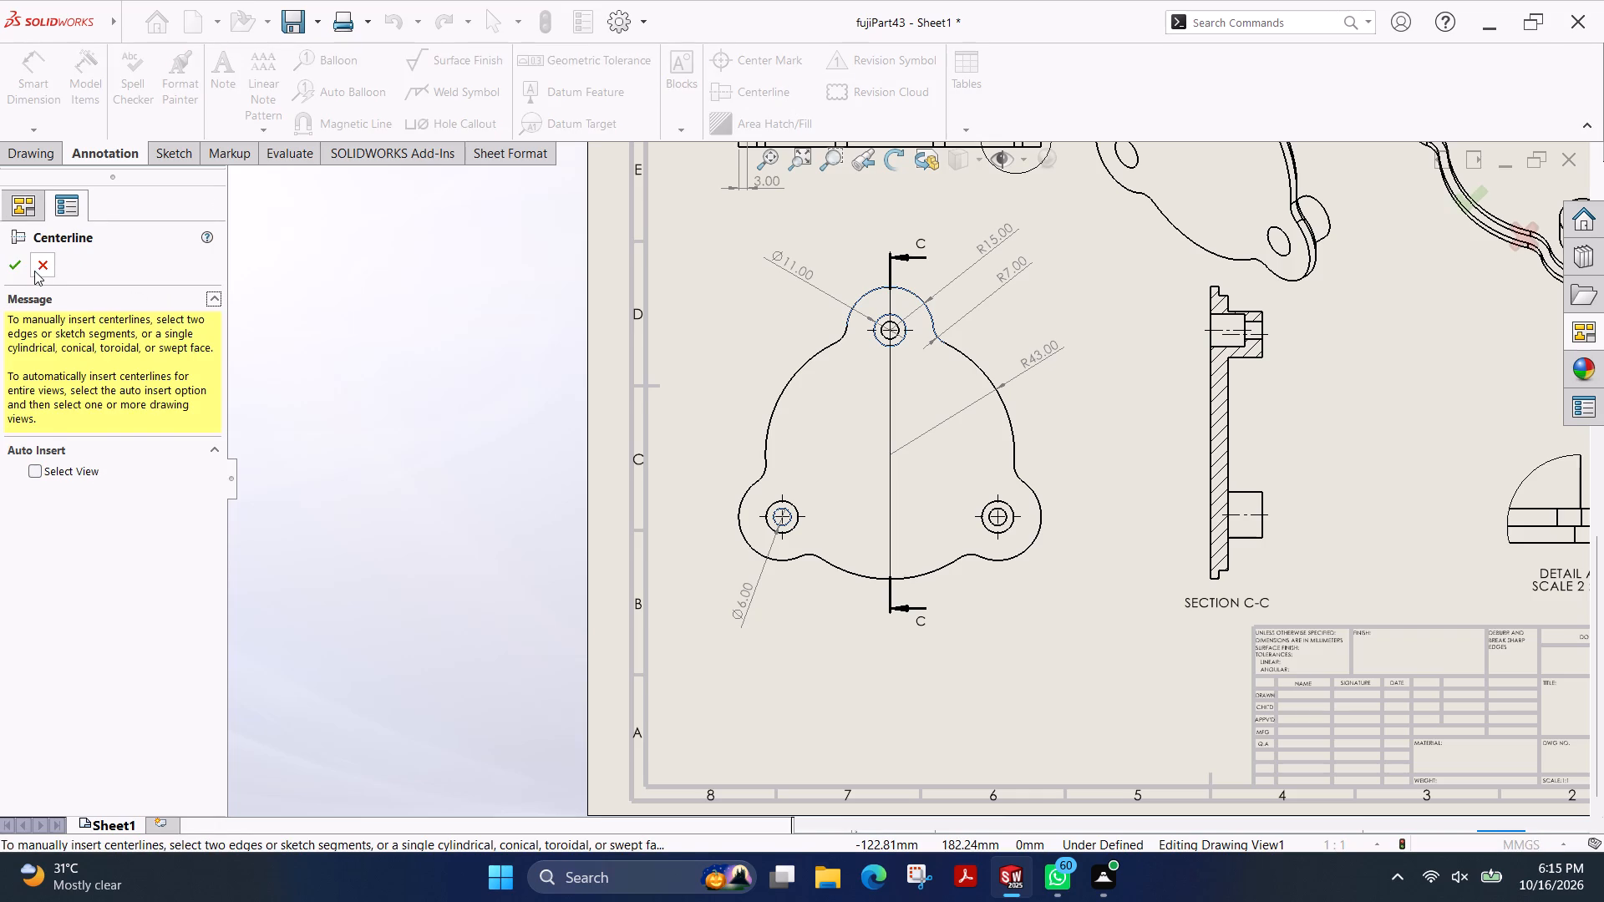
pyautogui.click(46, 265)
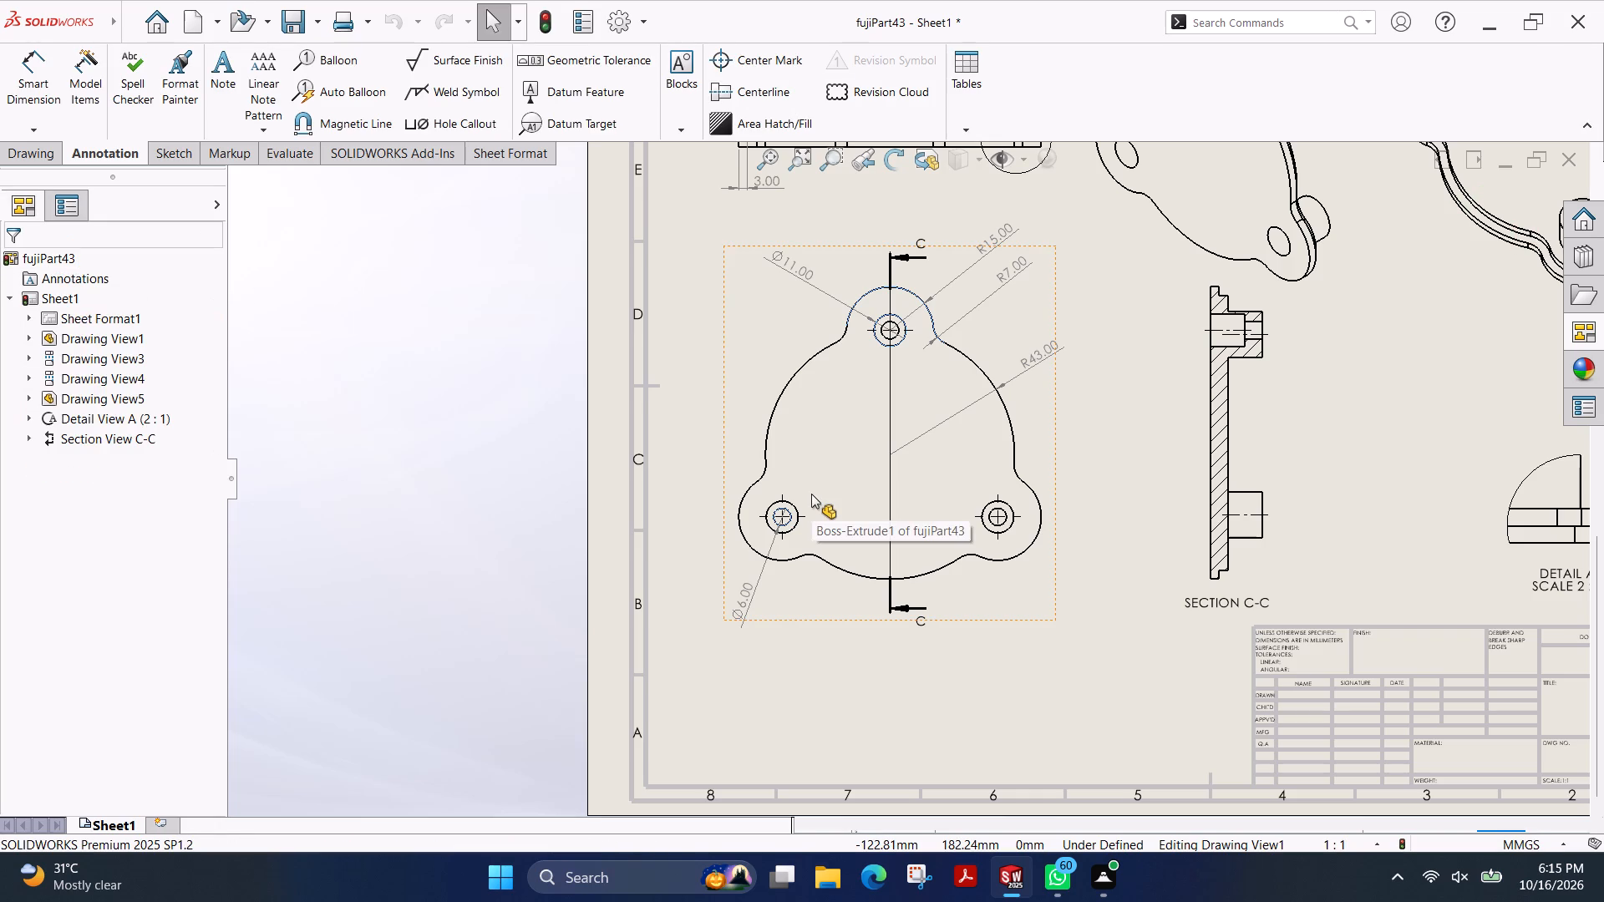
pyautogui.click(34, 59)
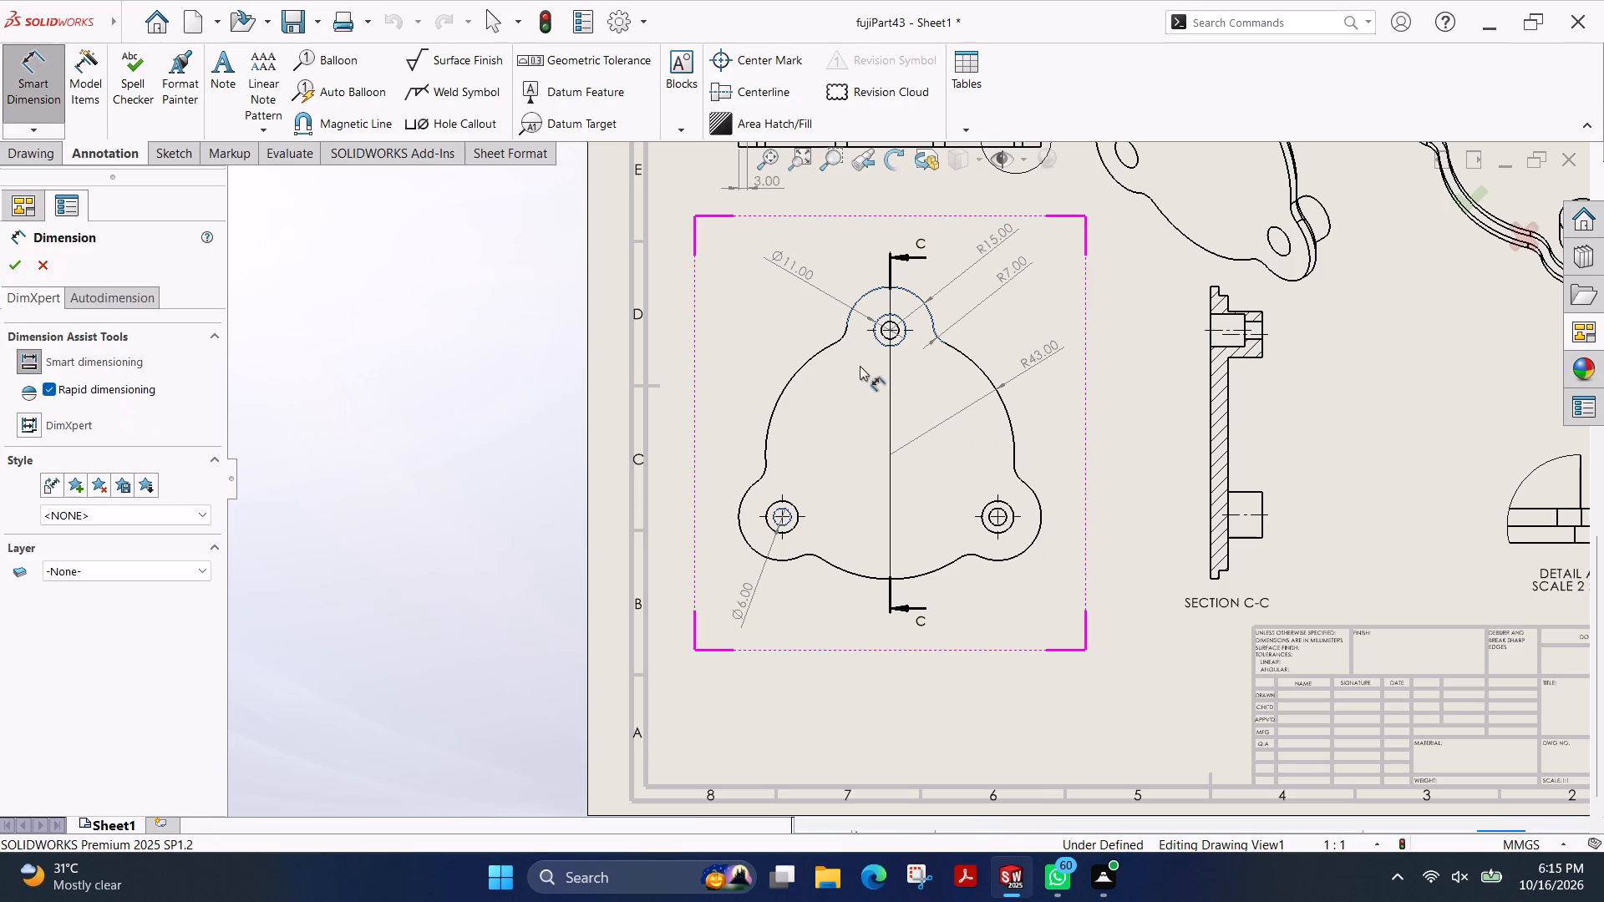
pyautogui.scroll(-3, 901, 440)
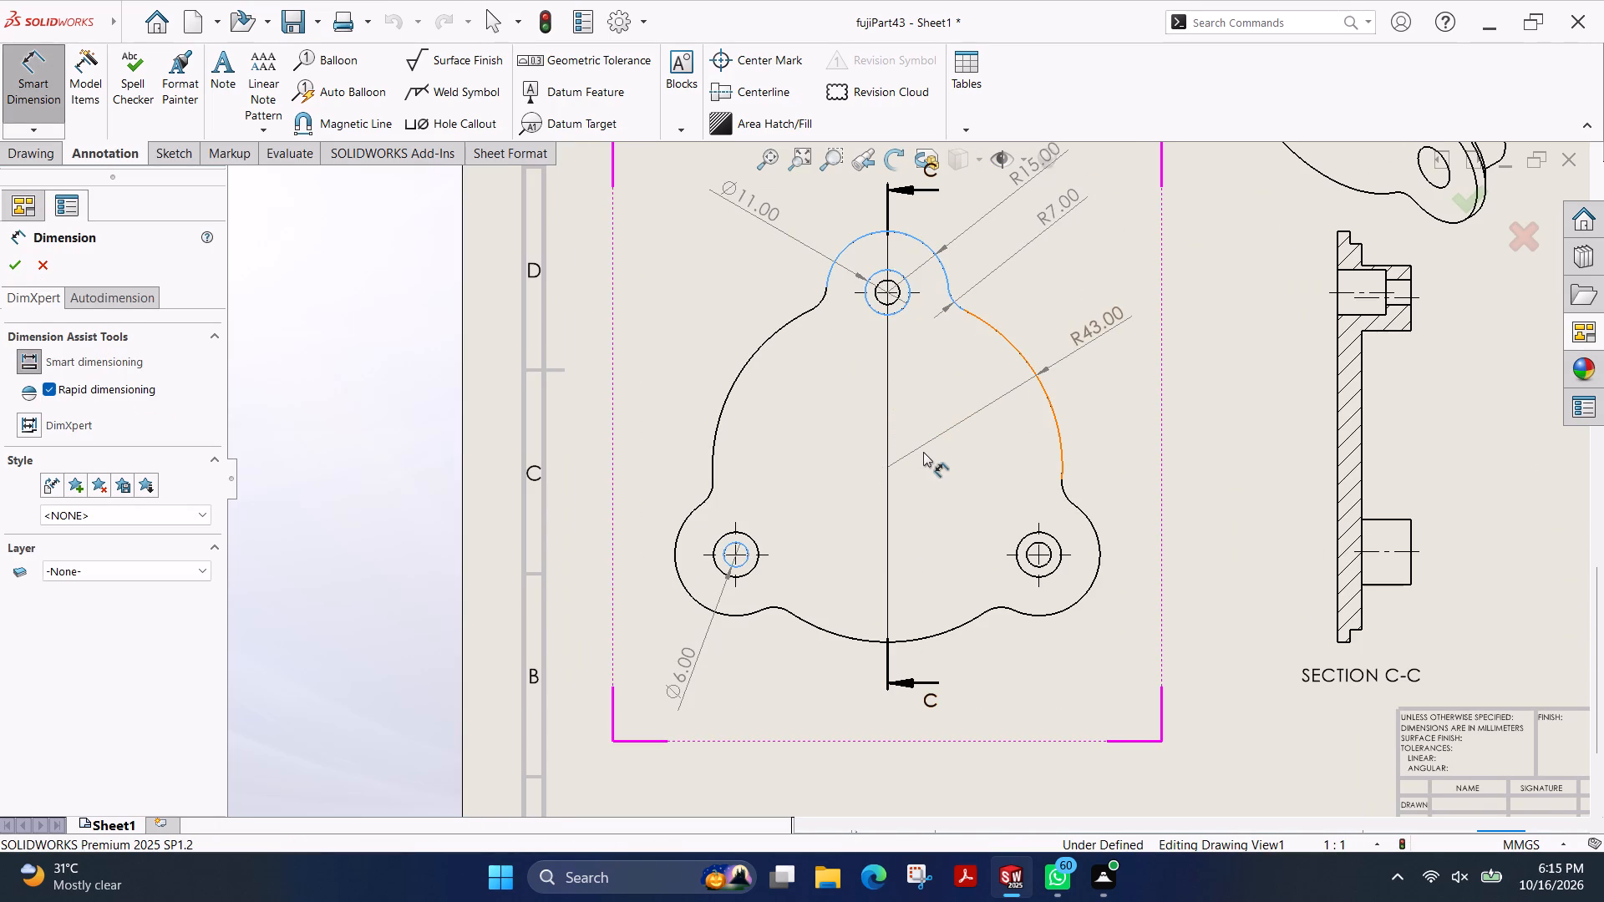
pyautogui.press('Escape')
# Sketch a horizontal midpoint construction line about 99 mm long across the plate in the front view, centred on section line C-C.
pyautogui.click(47, 160)
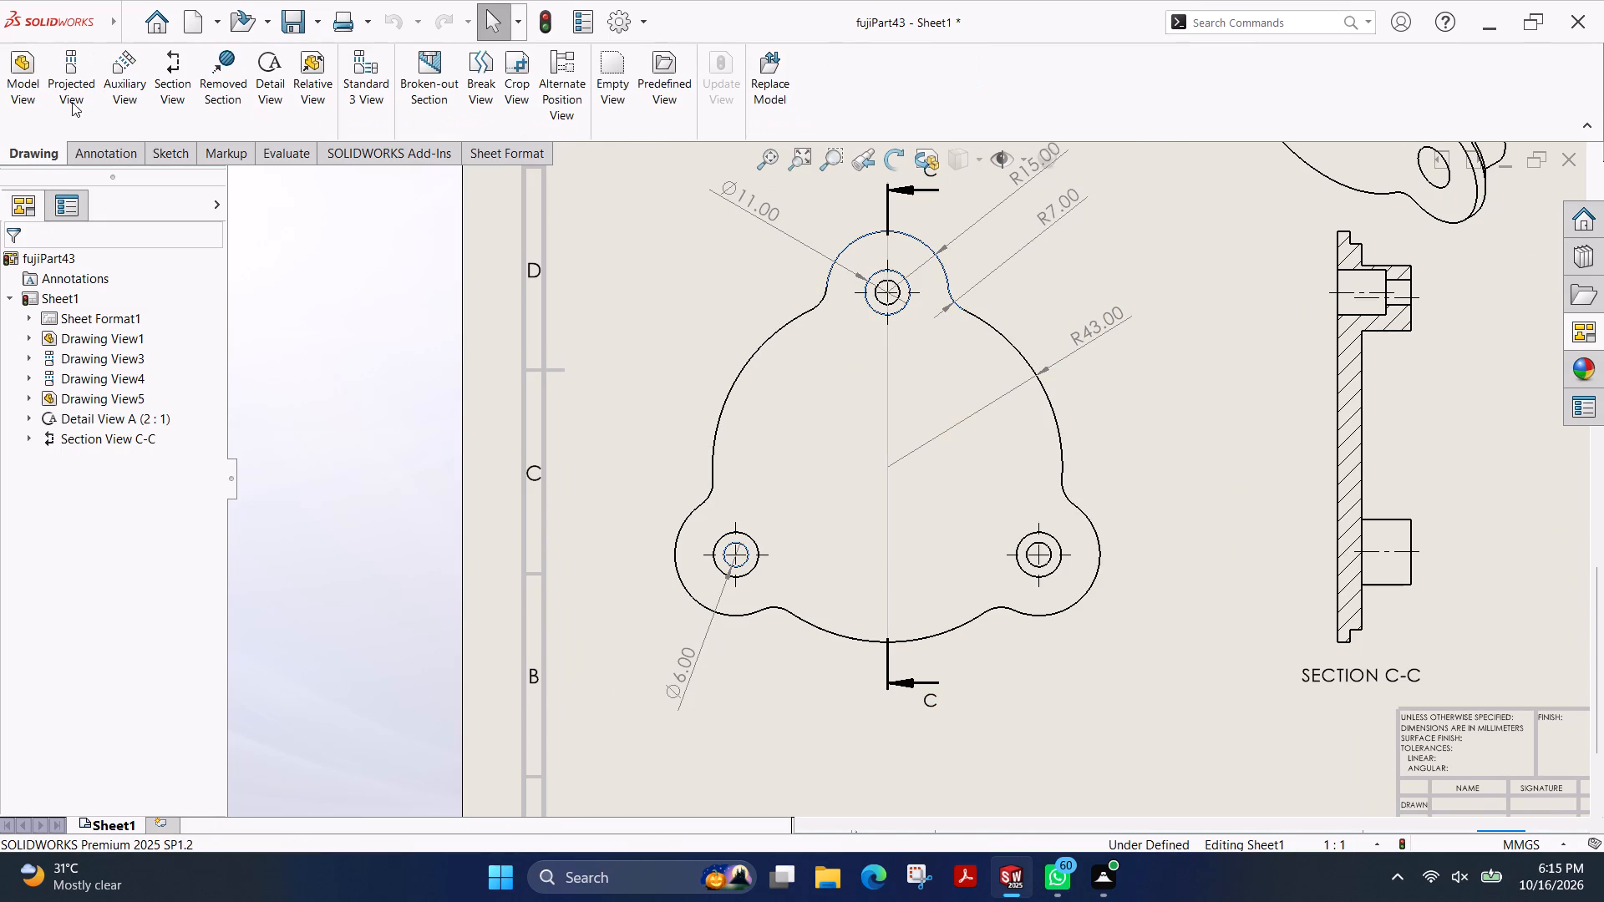
pyautogui.click(174, 155)
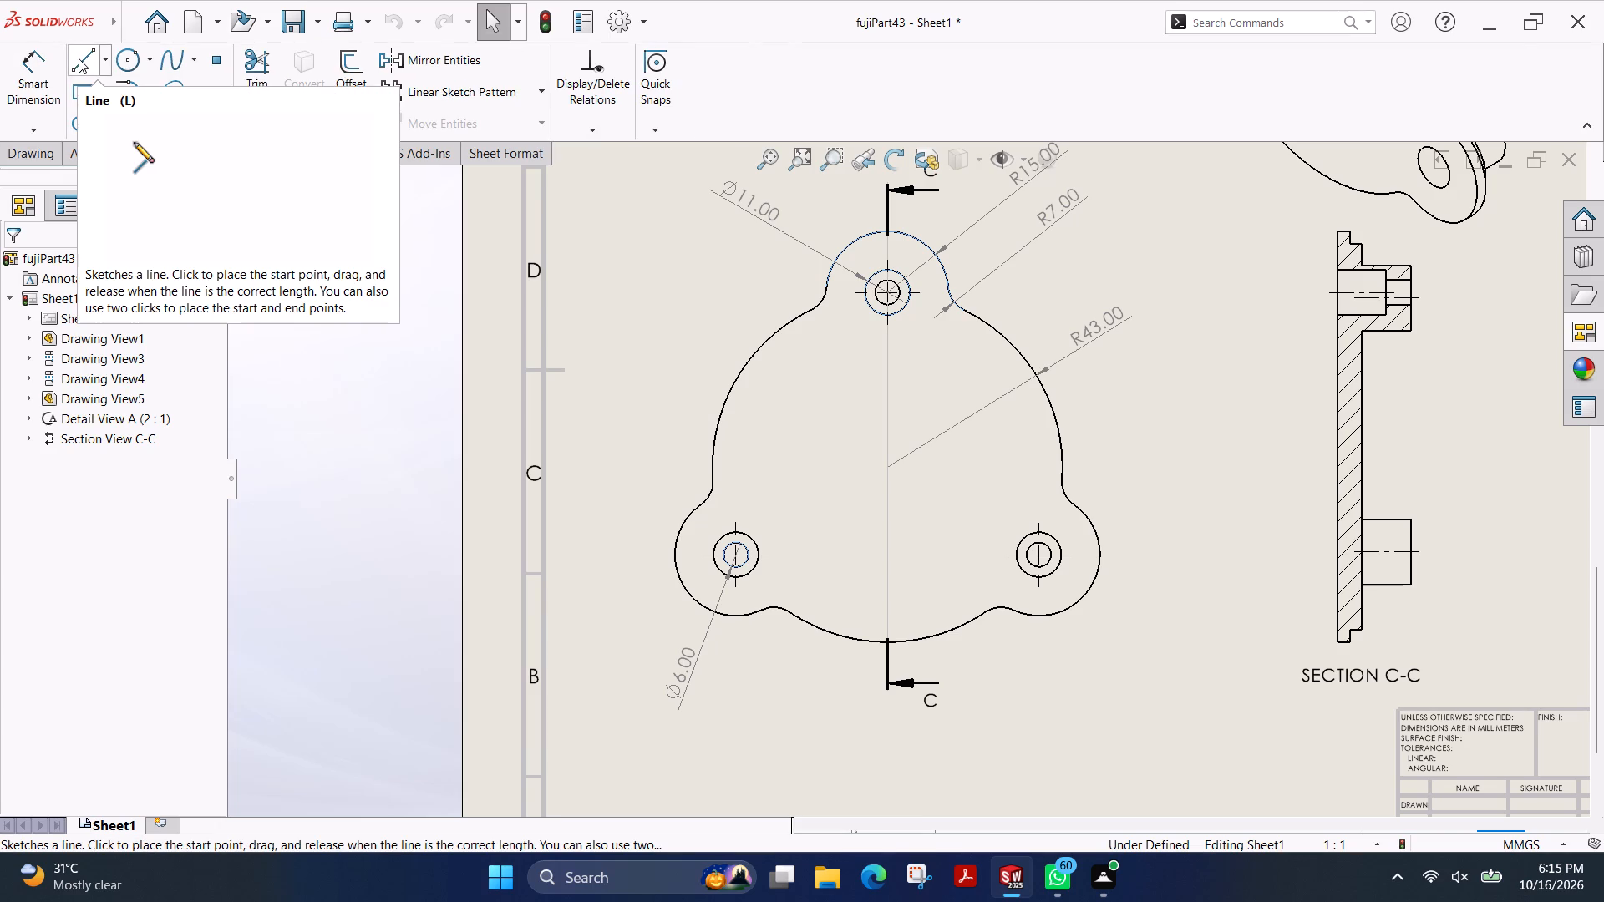
pyautogui.click(79, 59)
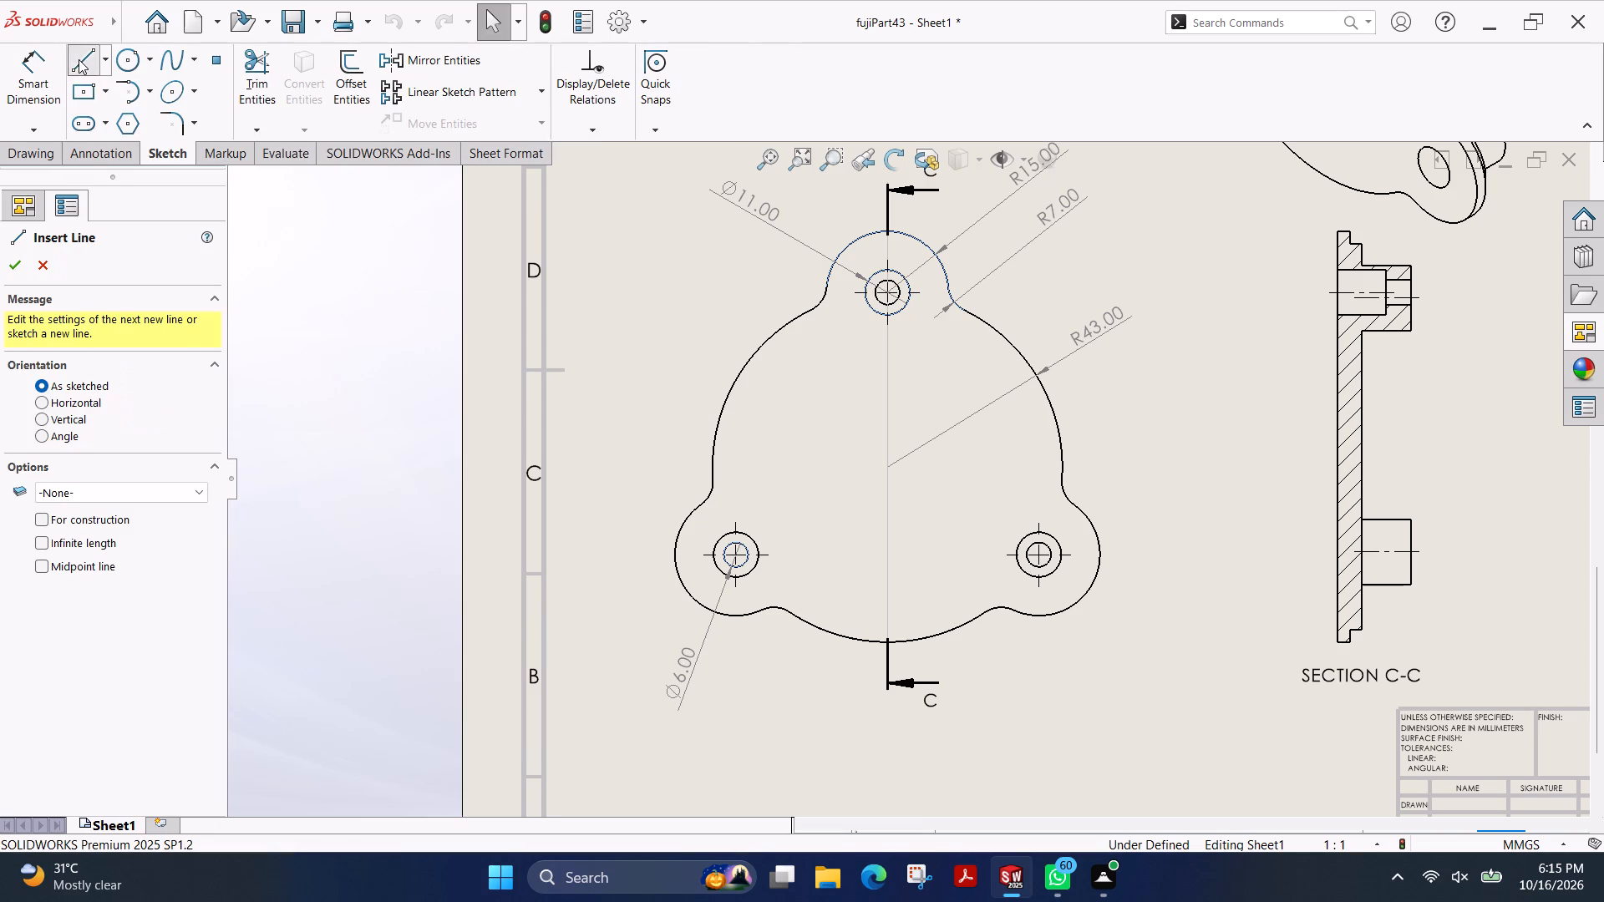
pyautogui.click(96, 568)
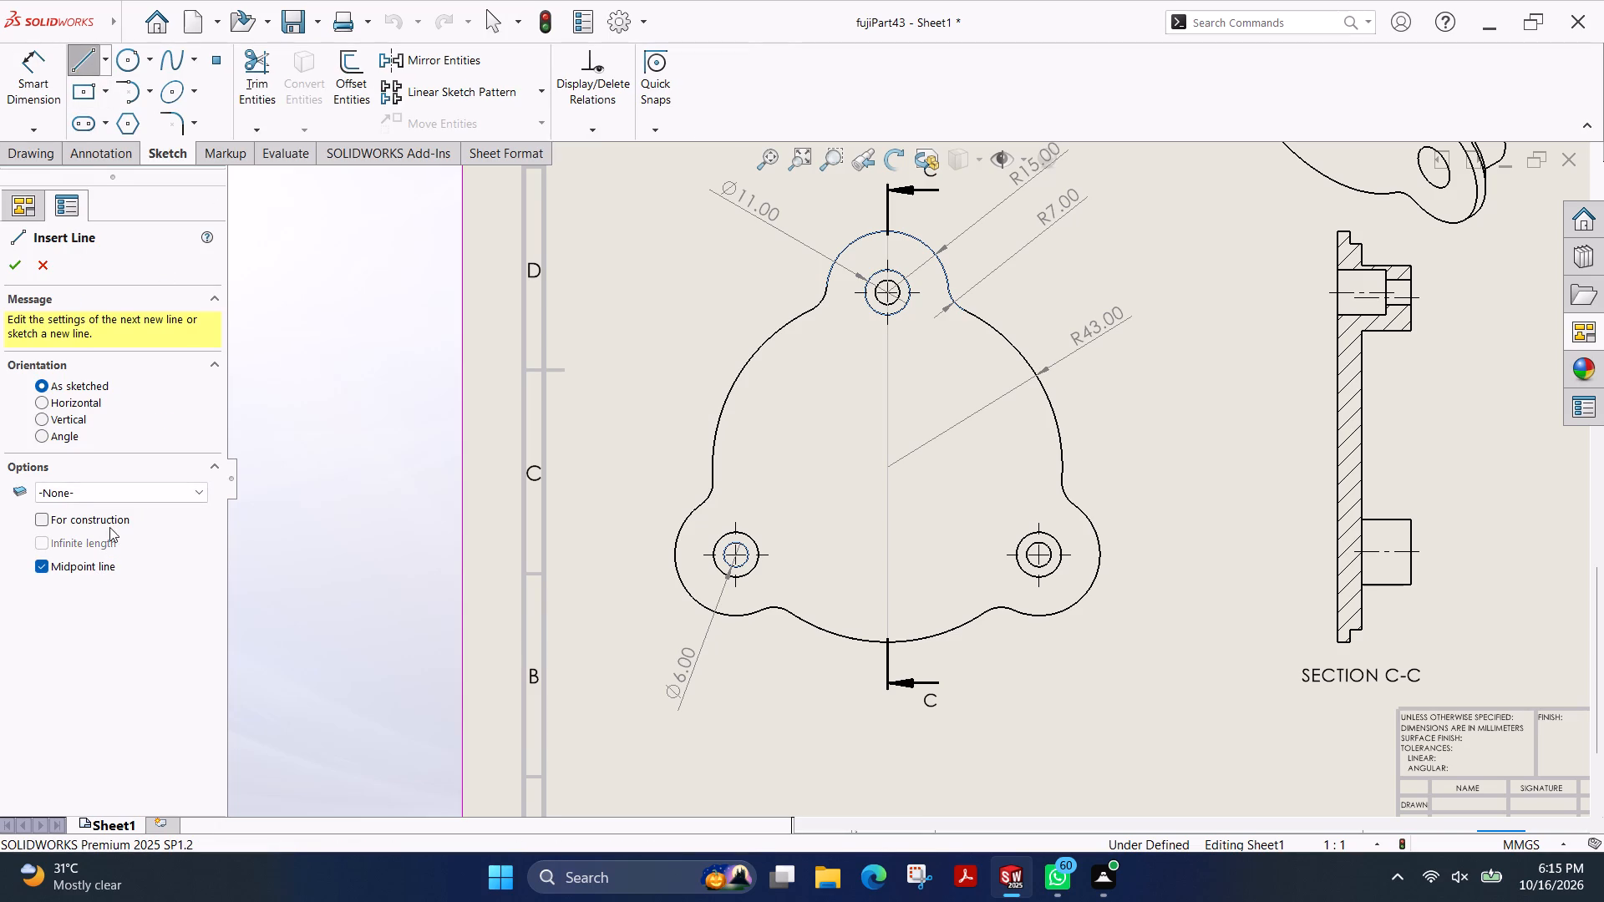
pyautogui.click(109, 521)
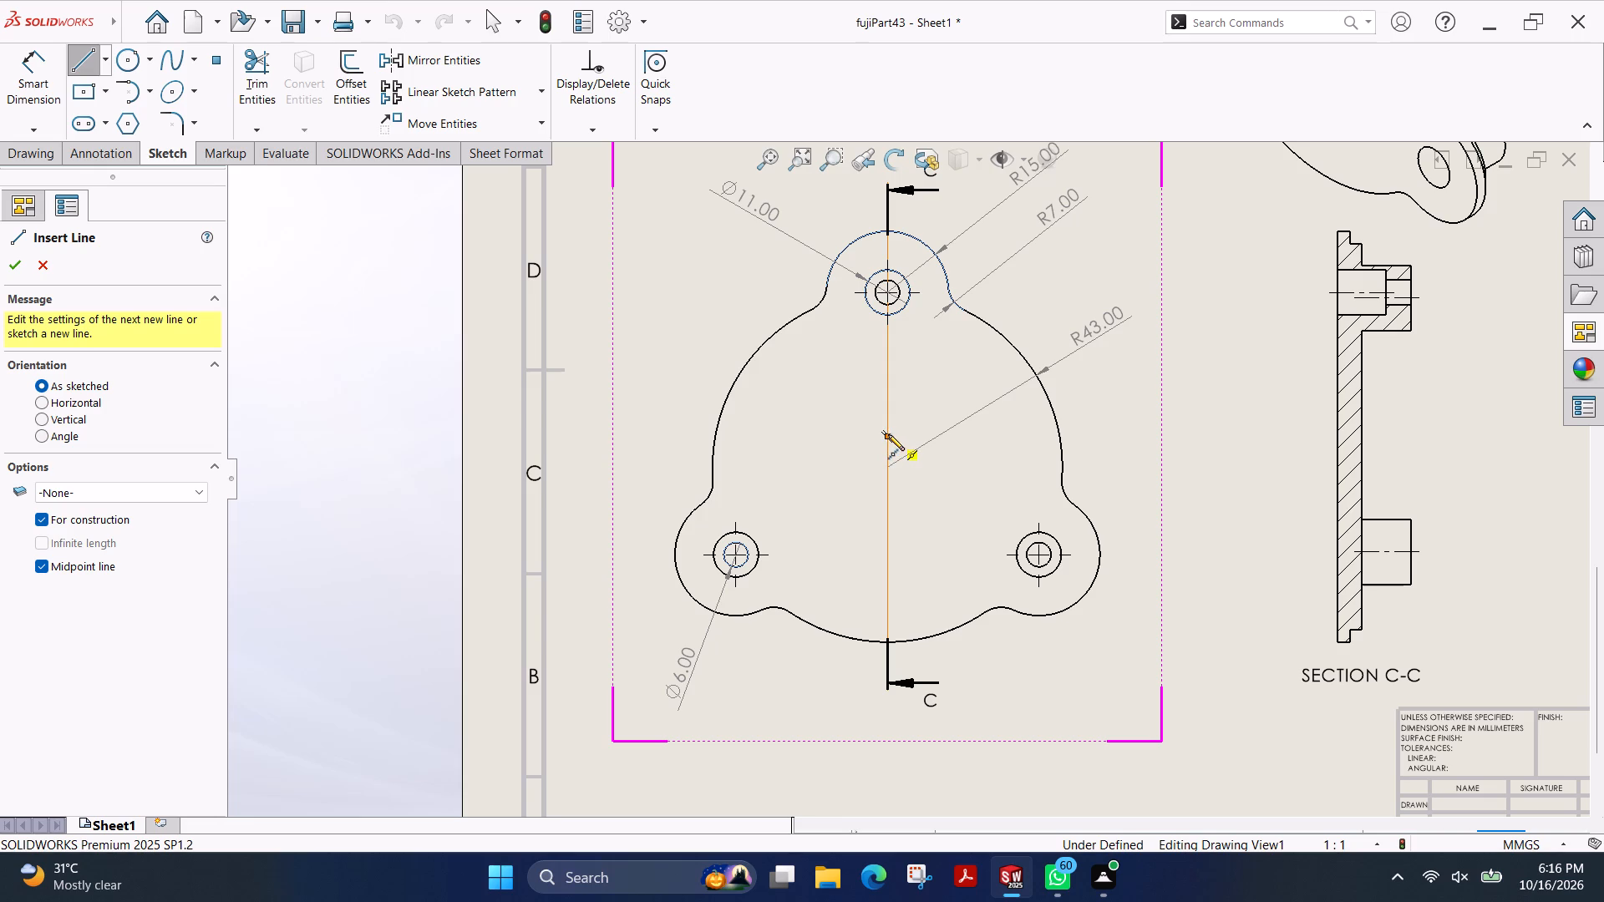
pyautogui.click(887, 434)
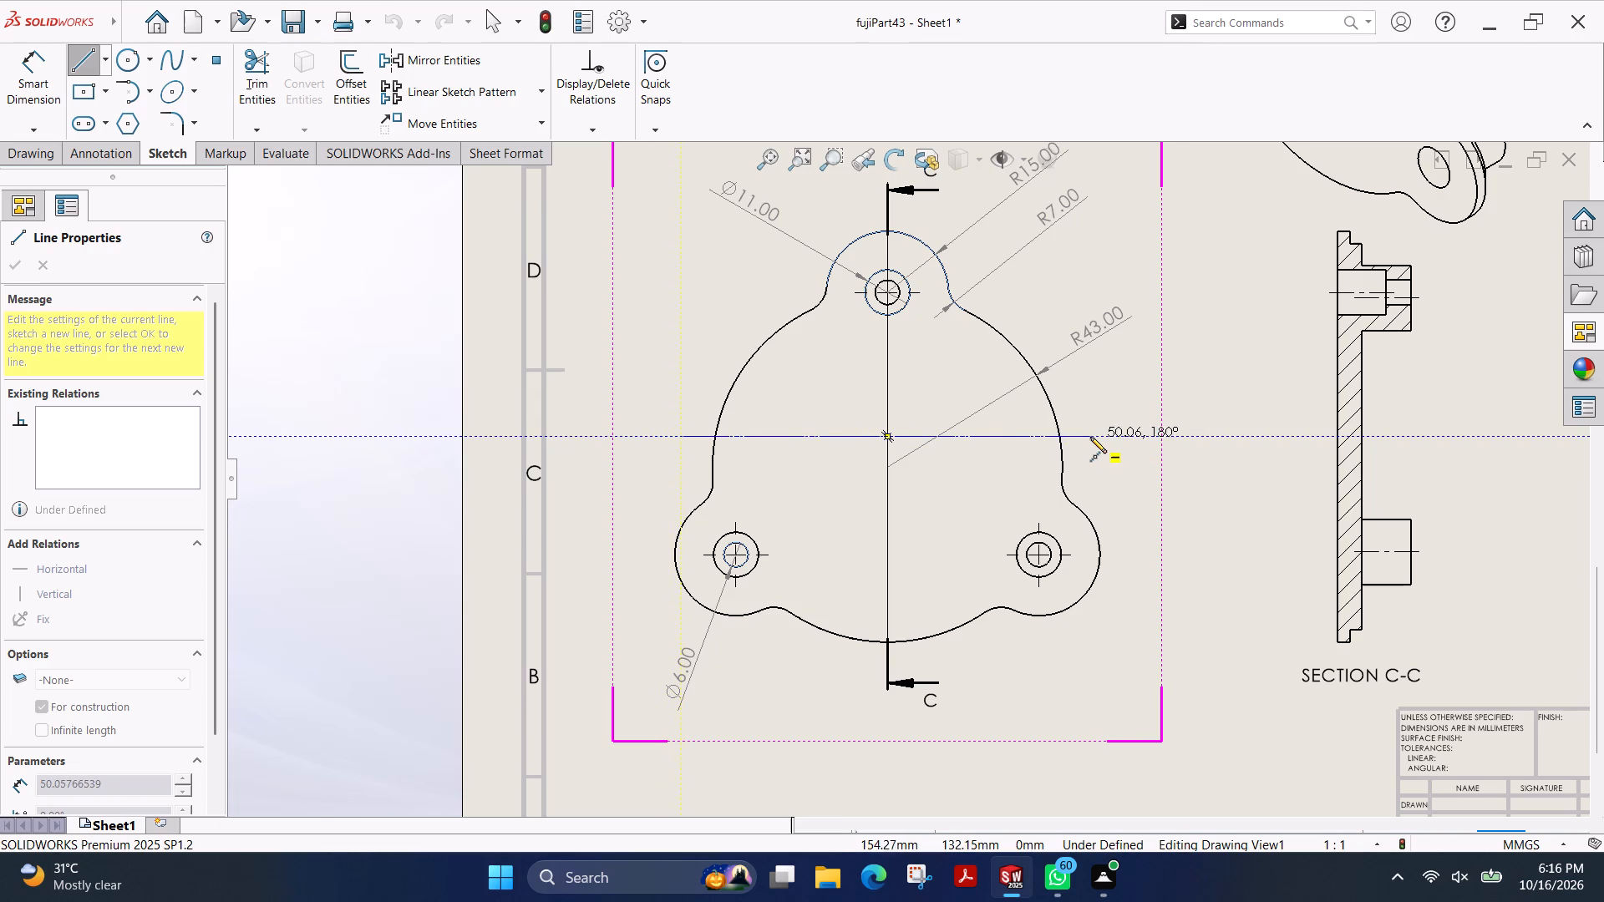
pyautogui.click(1089, 437)
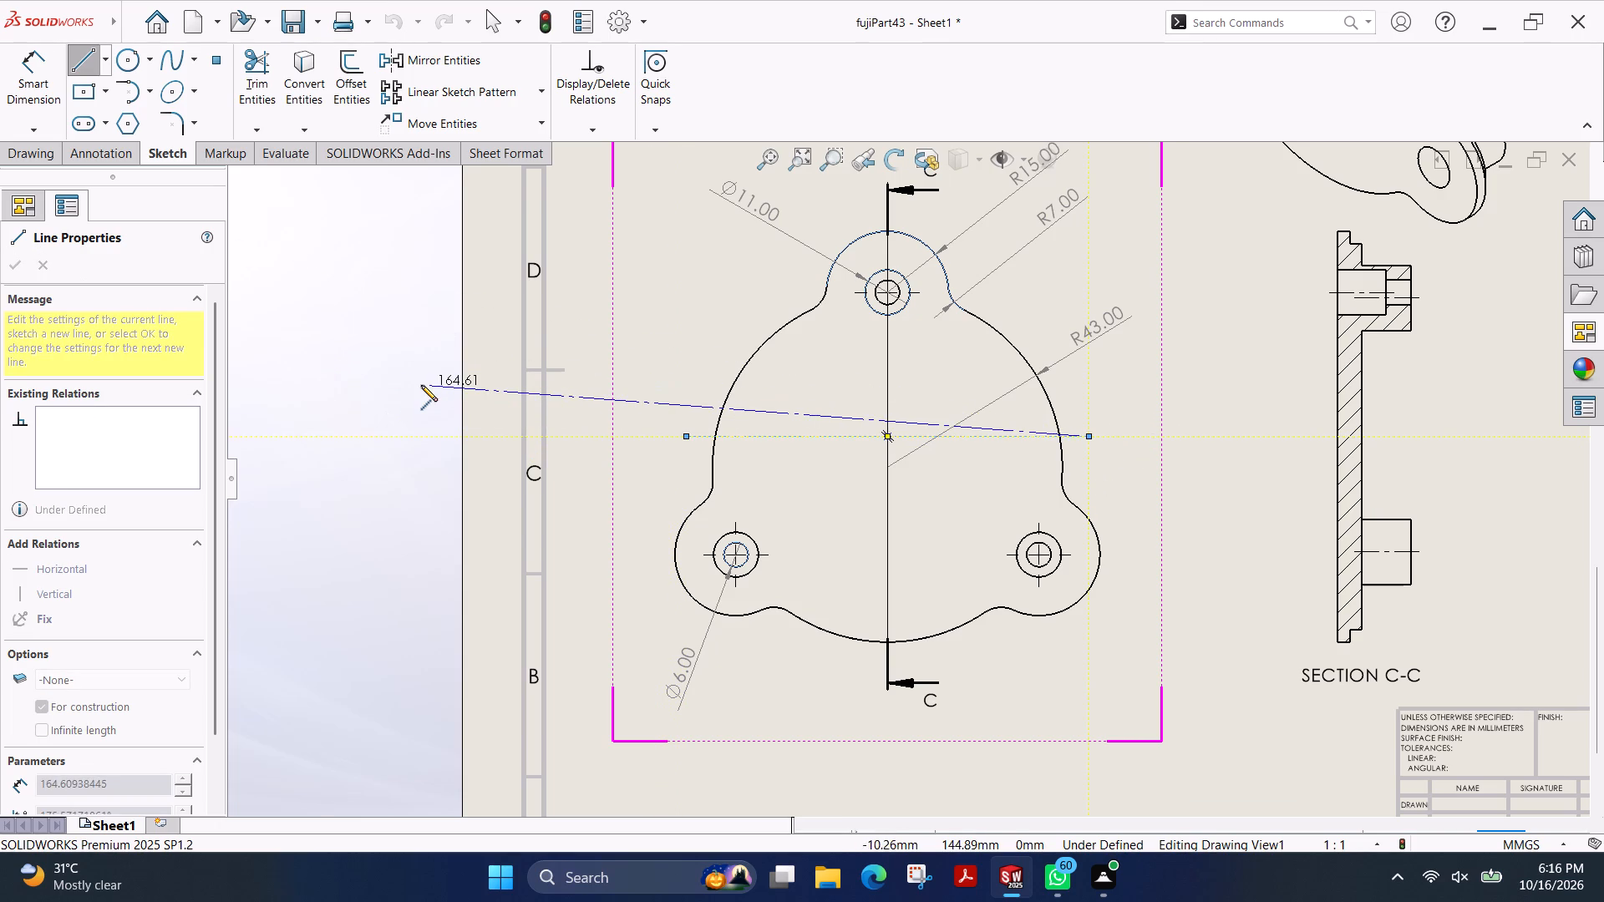
pyautogui.press('Escape')
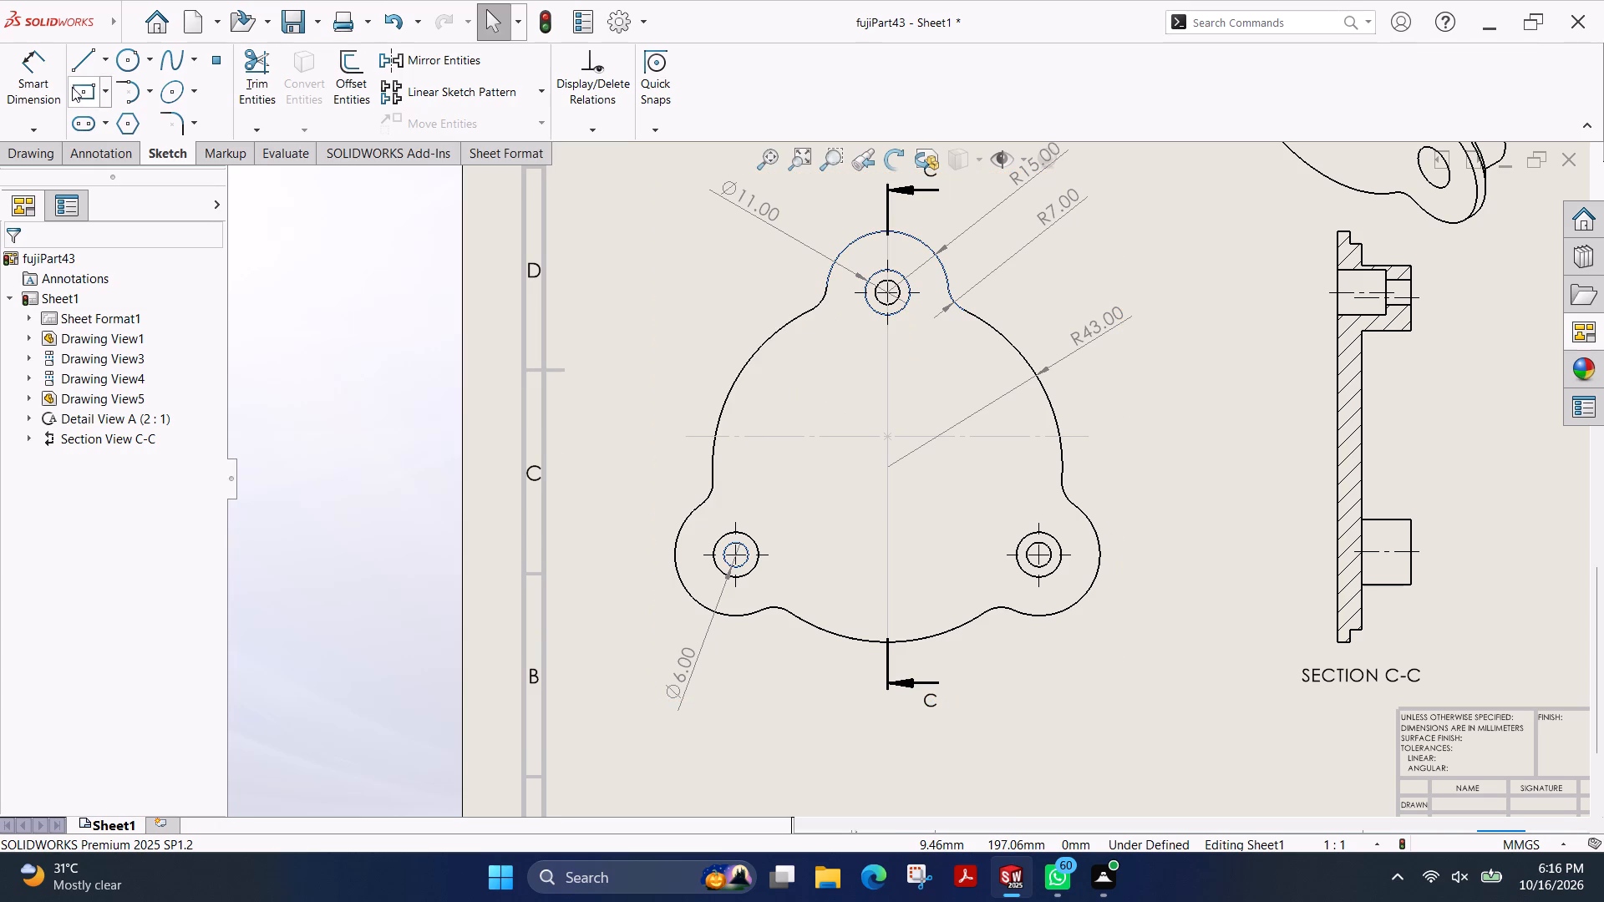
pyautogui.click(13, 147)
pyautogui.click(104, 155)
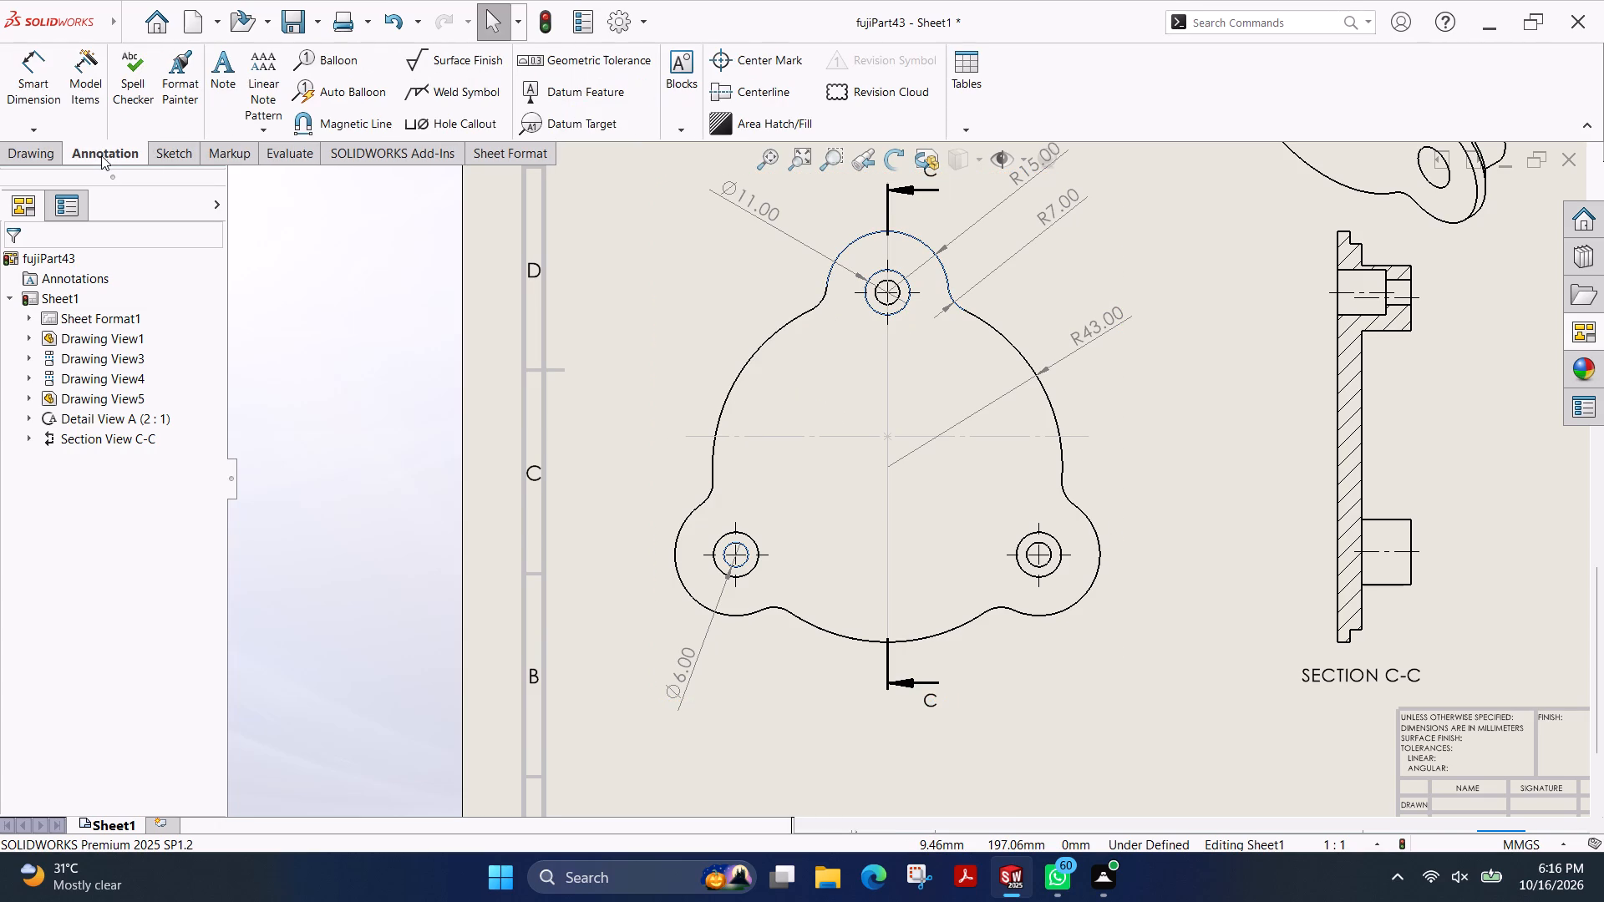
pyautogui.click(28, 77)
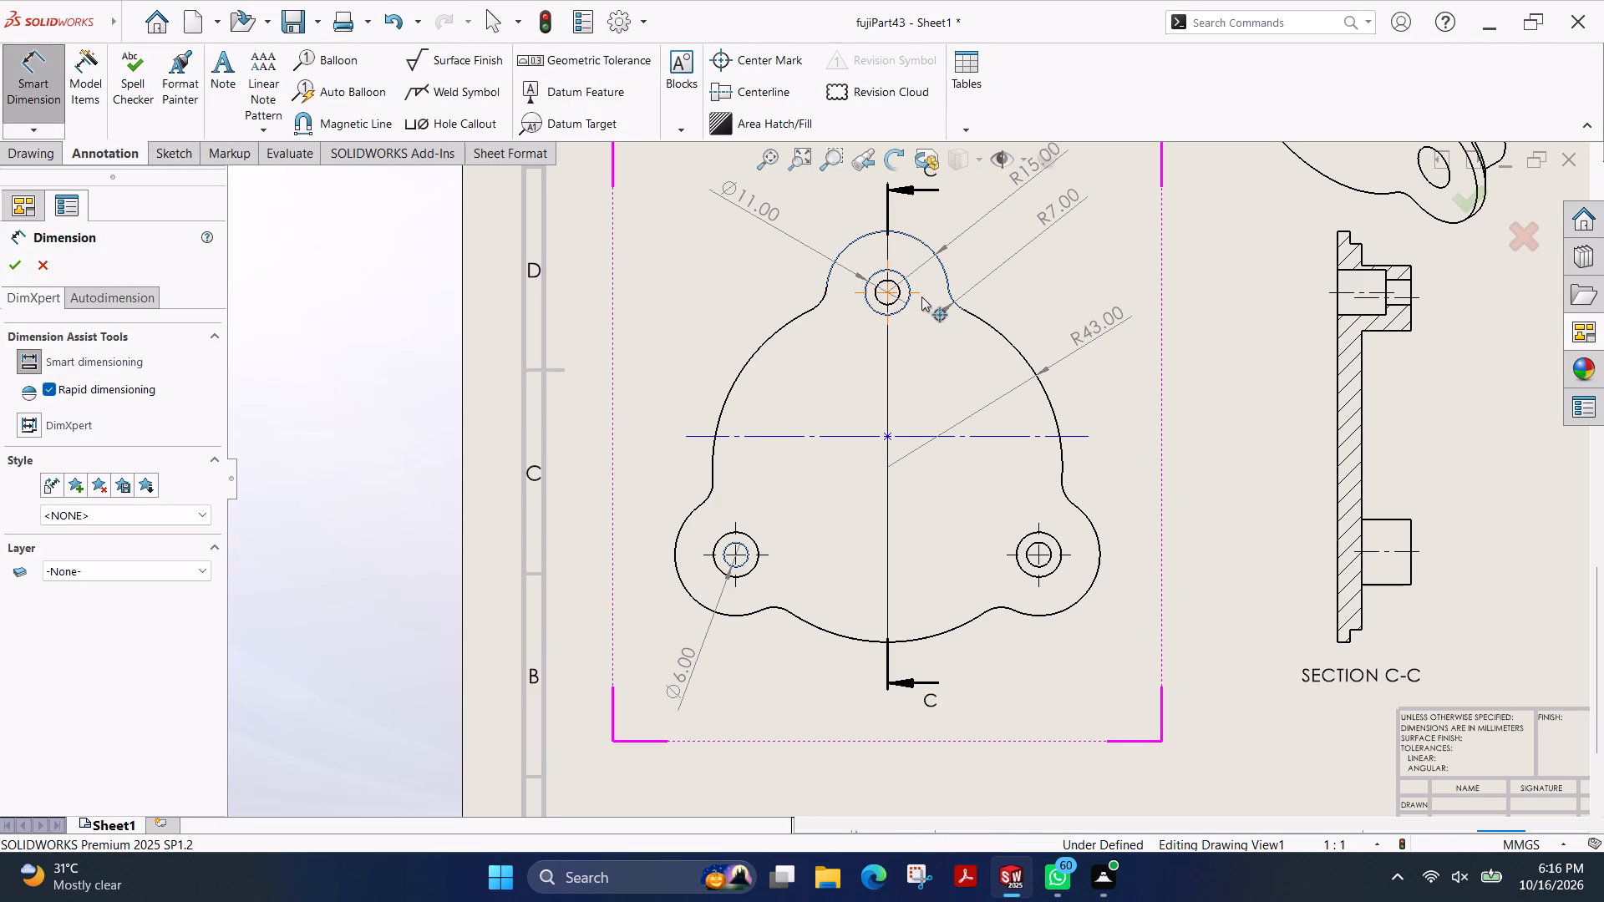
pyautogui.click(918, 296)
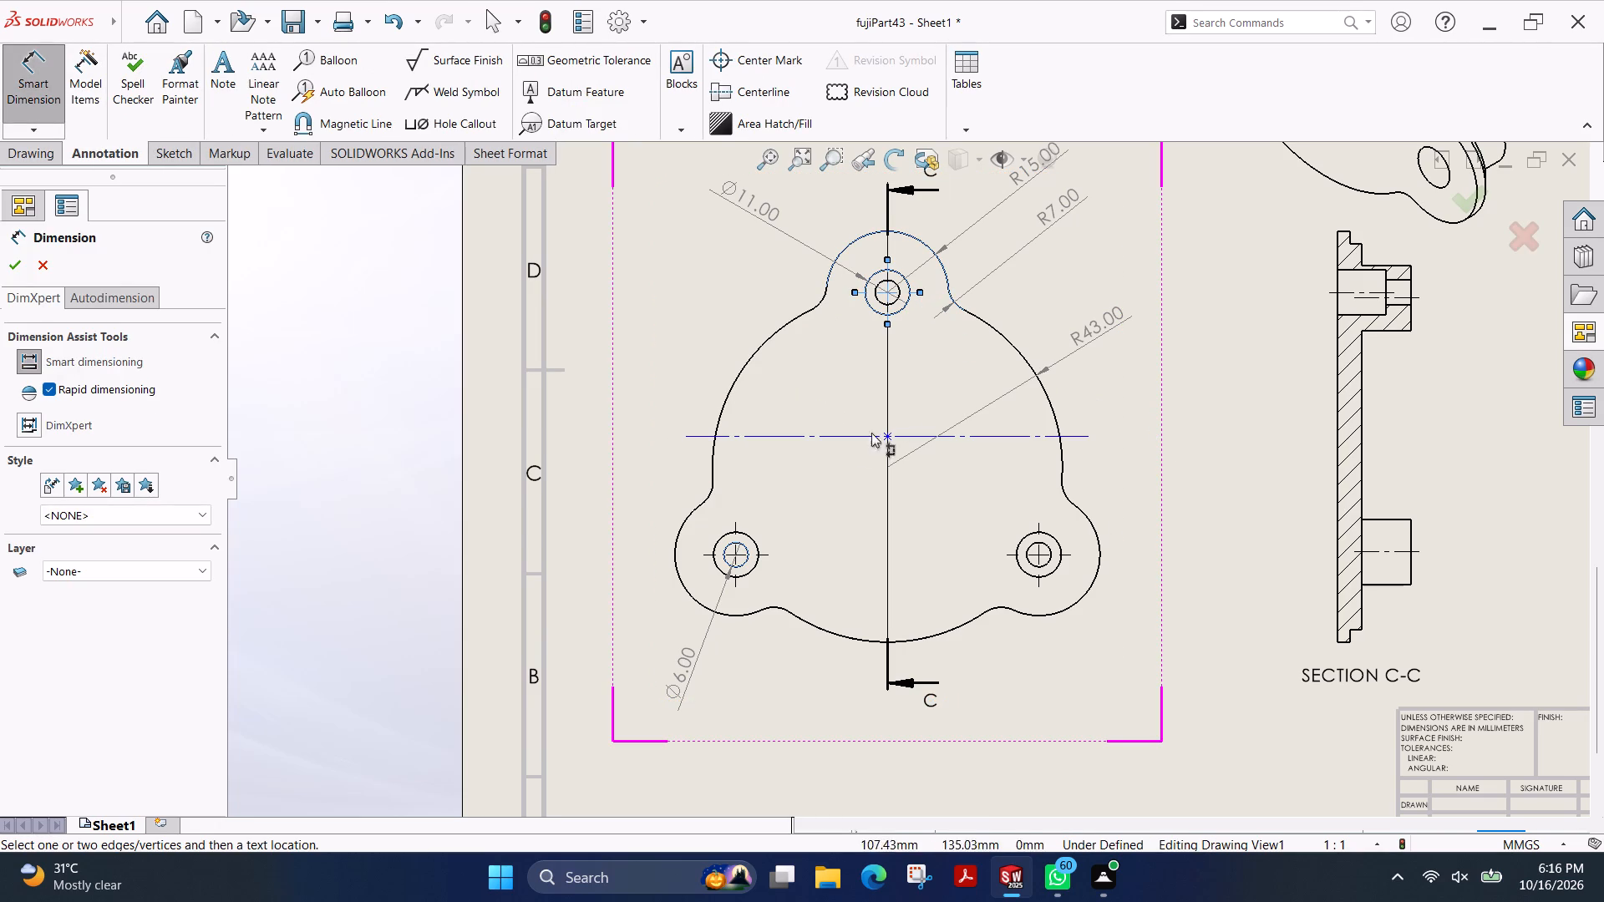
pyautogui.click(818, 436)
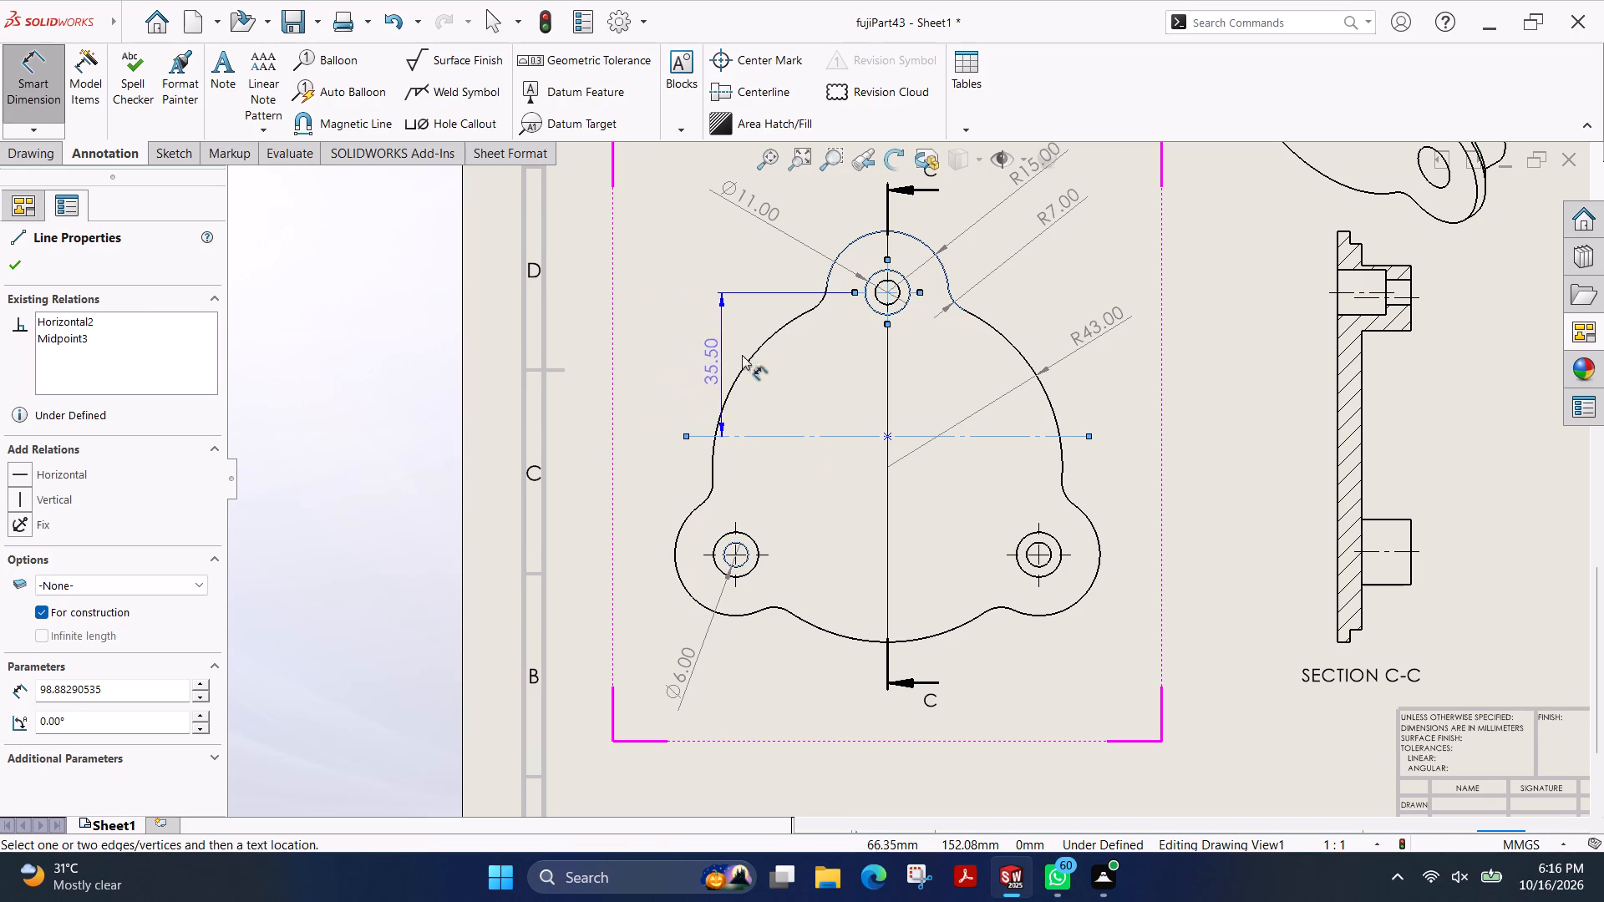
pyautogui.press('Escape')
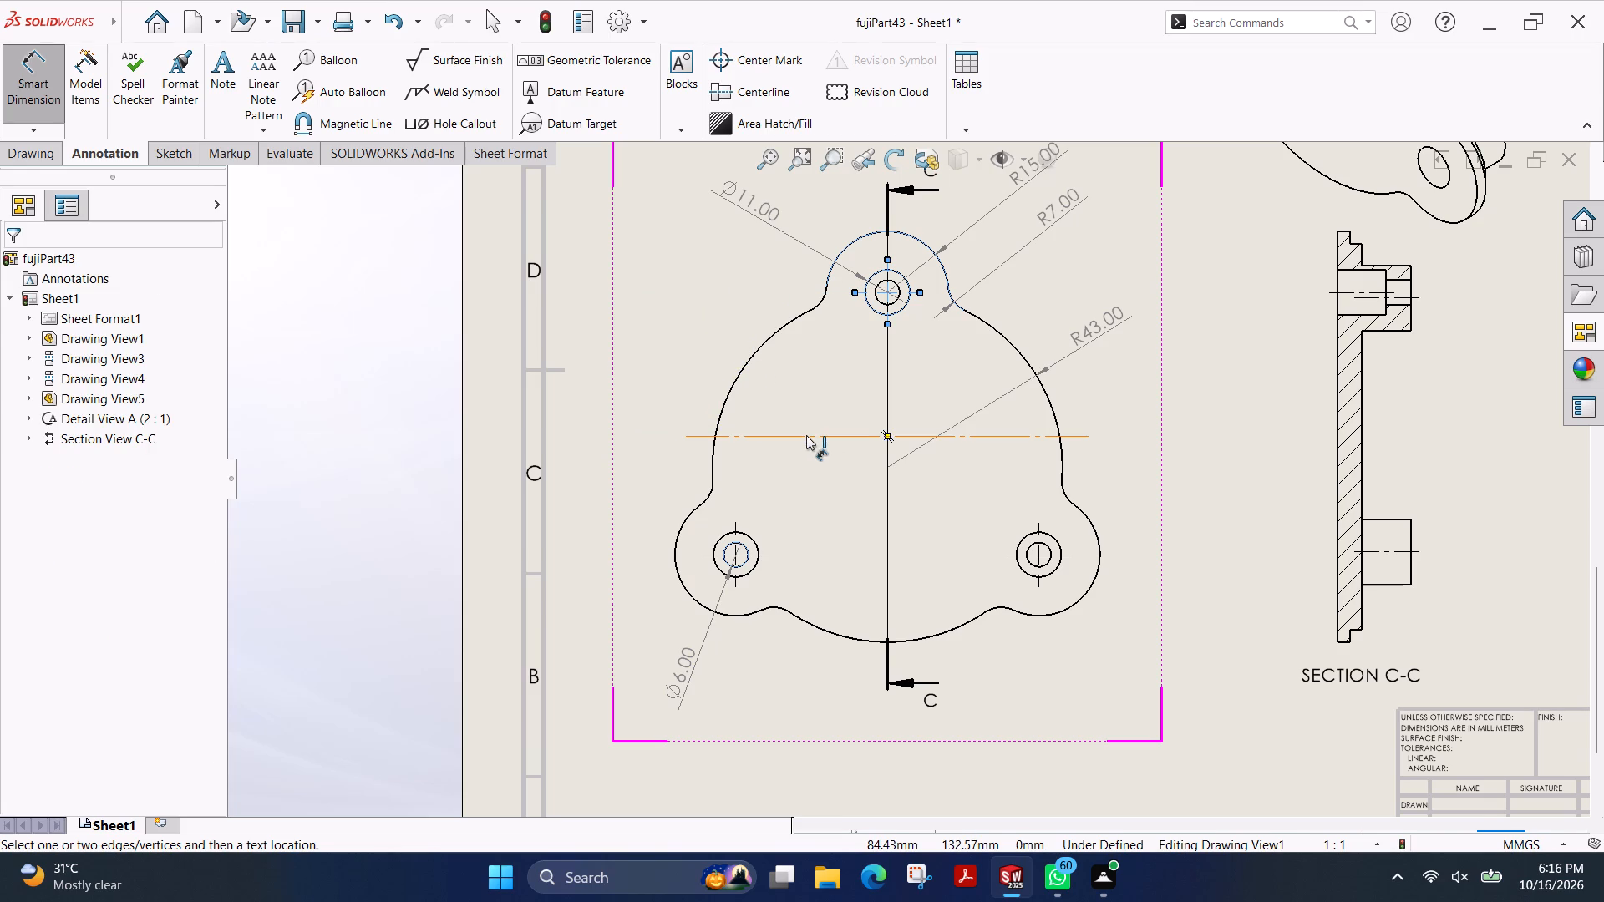
# Delete the horizontal construction line across the plate in the front view.
pyautogui.click(806, 435)
pyautogui.press('Delete')
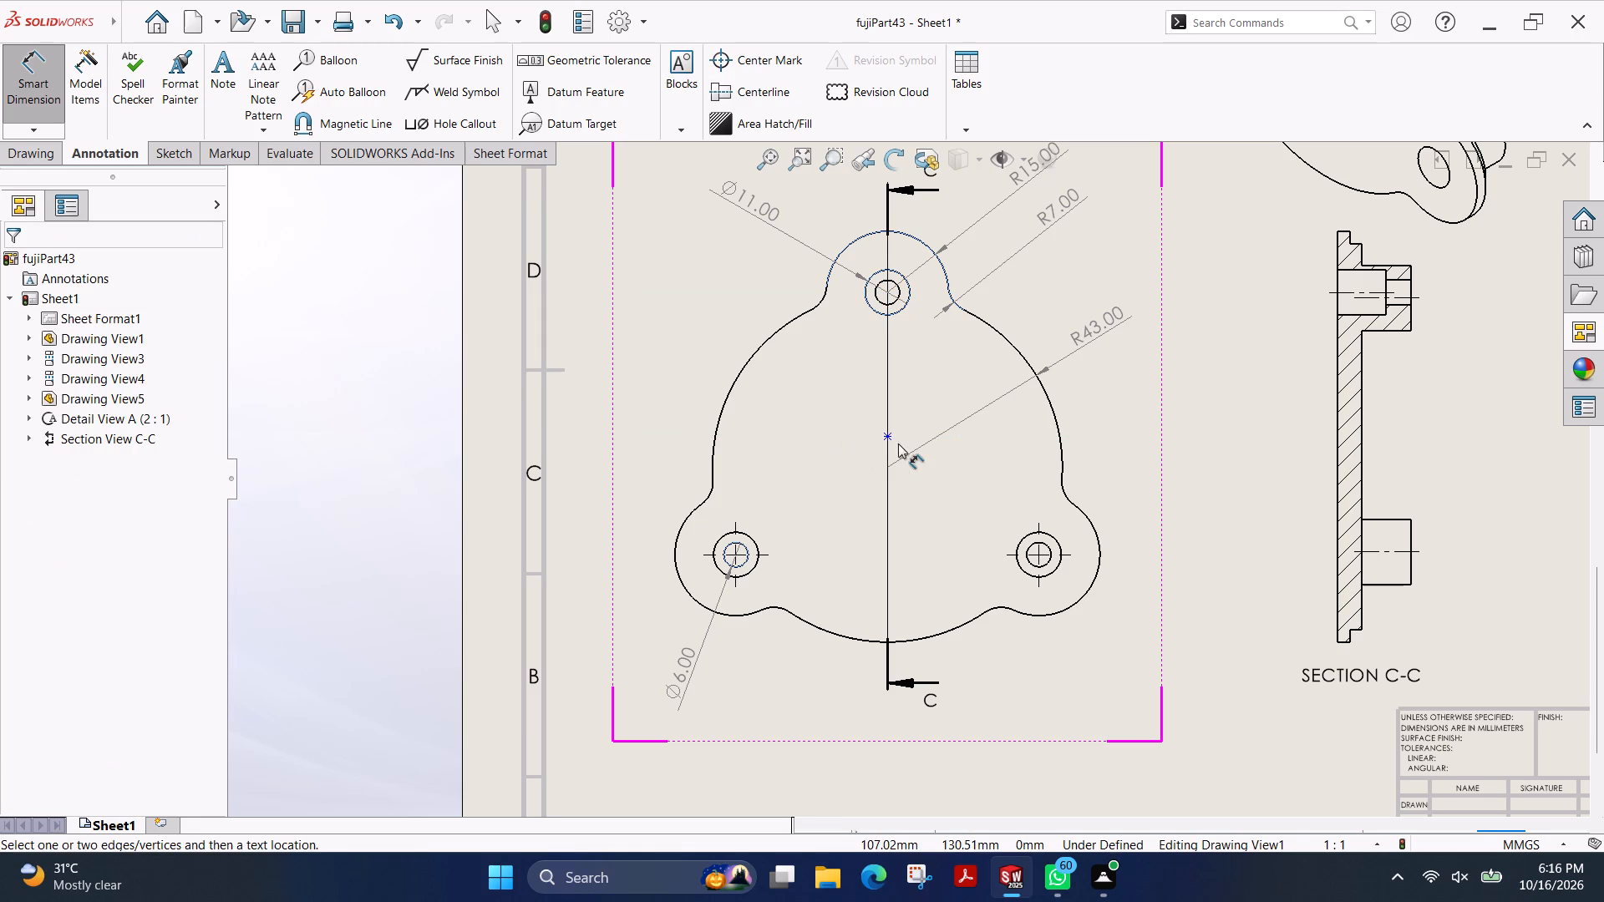
# Dimension the depth of the upper boss's smaller bore in section view C-C, placing the text above and beside the boss.
pyautogui.scroll(3, 926, 449)
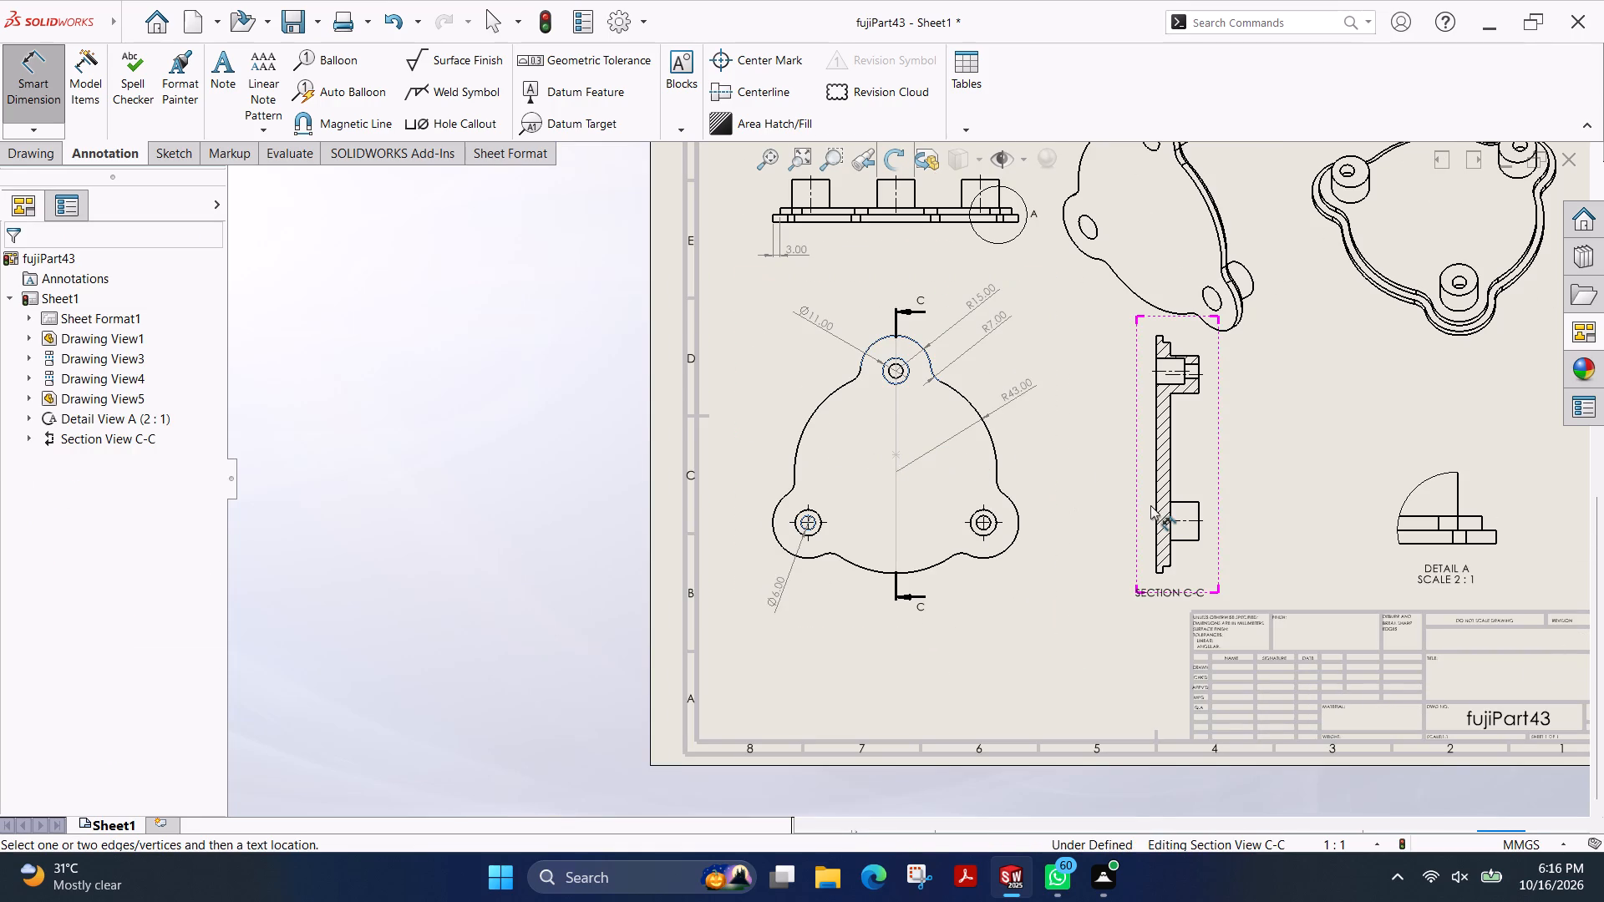
pyautogui.scroll(1, 1160, 505)
pyautogui.scroll(-4, 1195, 450)
pyautogui.scroll(-3, 1097, 380)
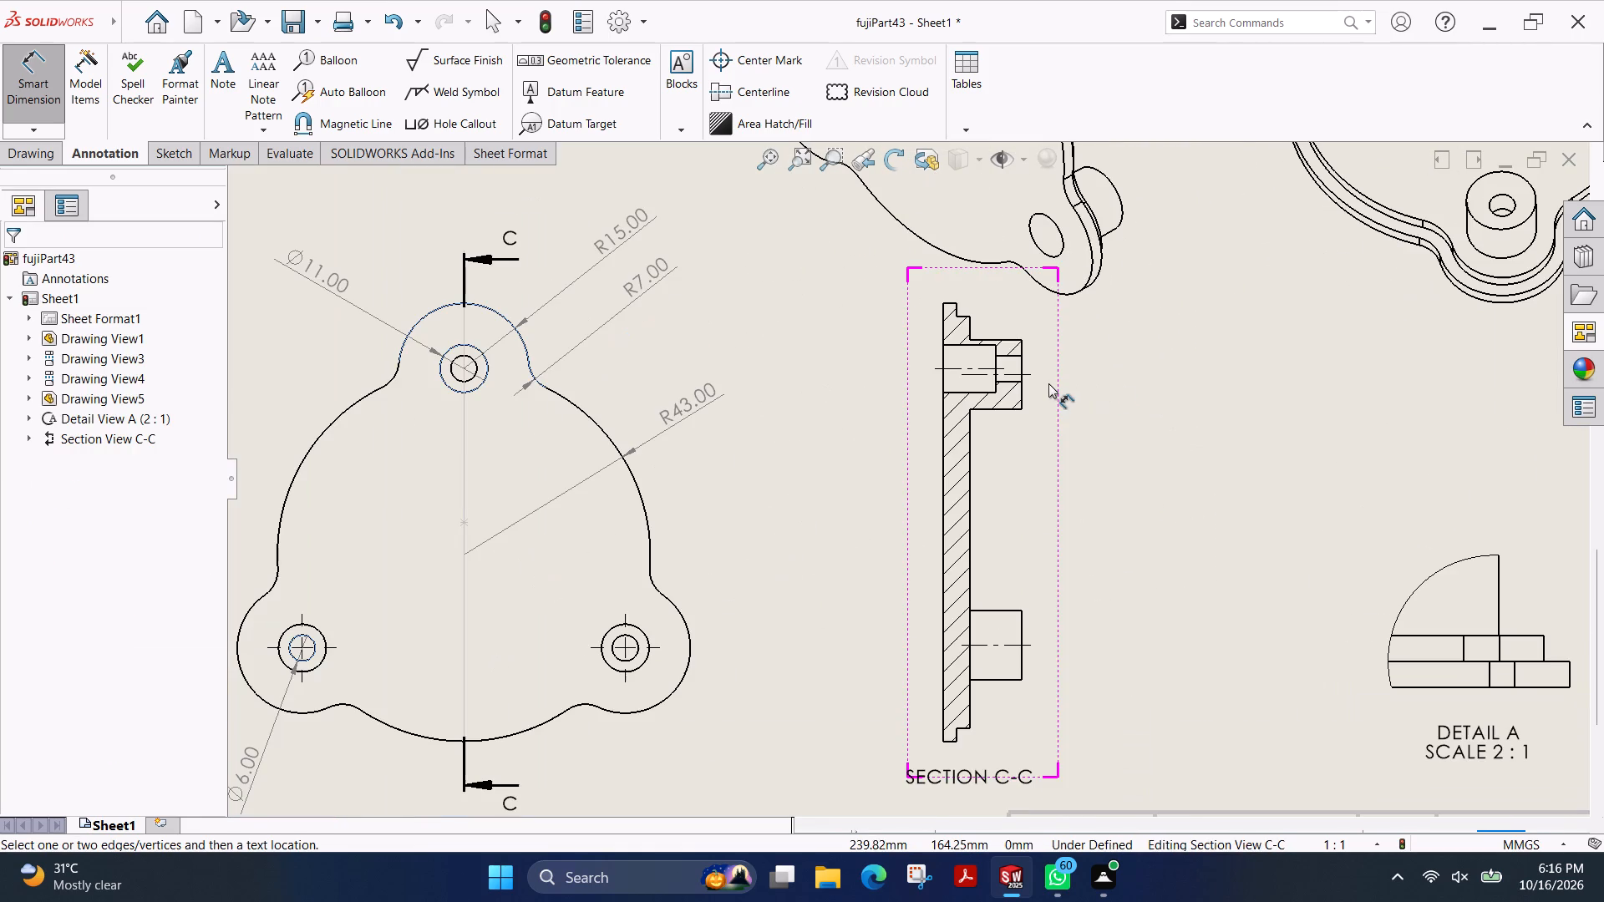
pyautogui.scroll(4, 1048, 383)
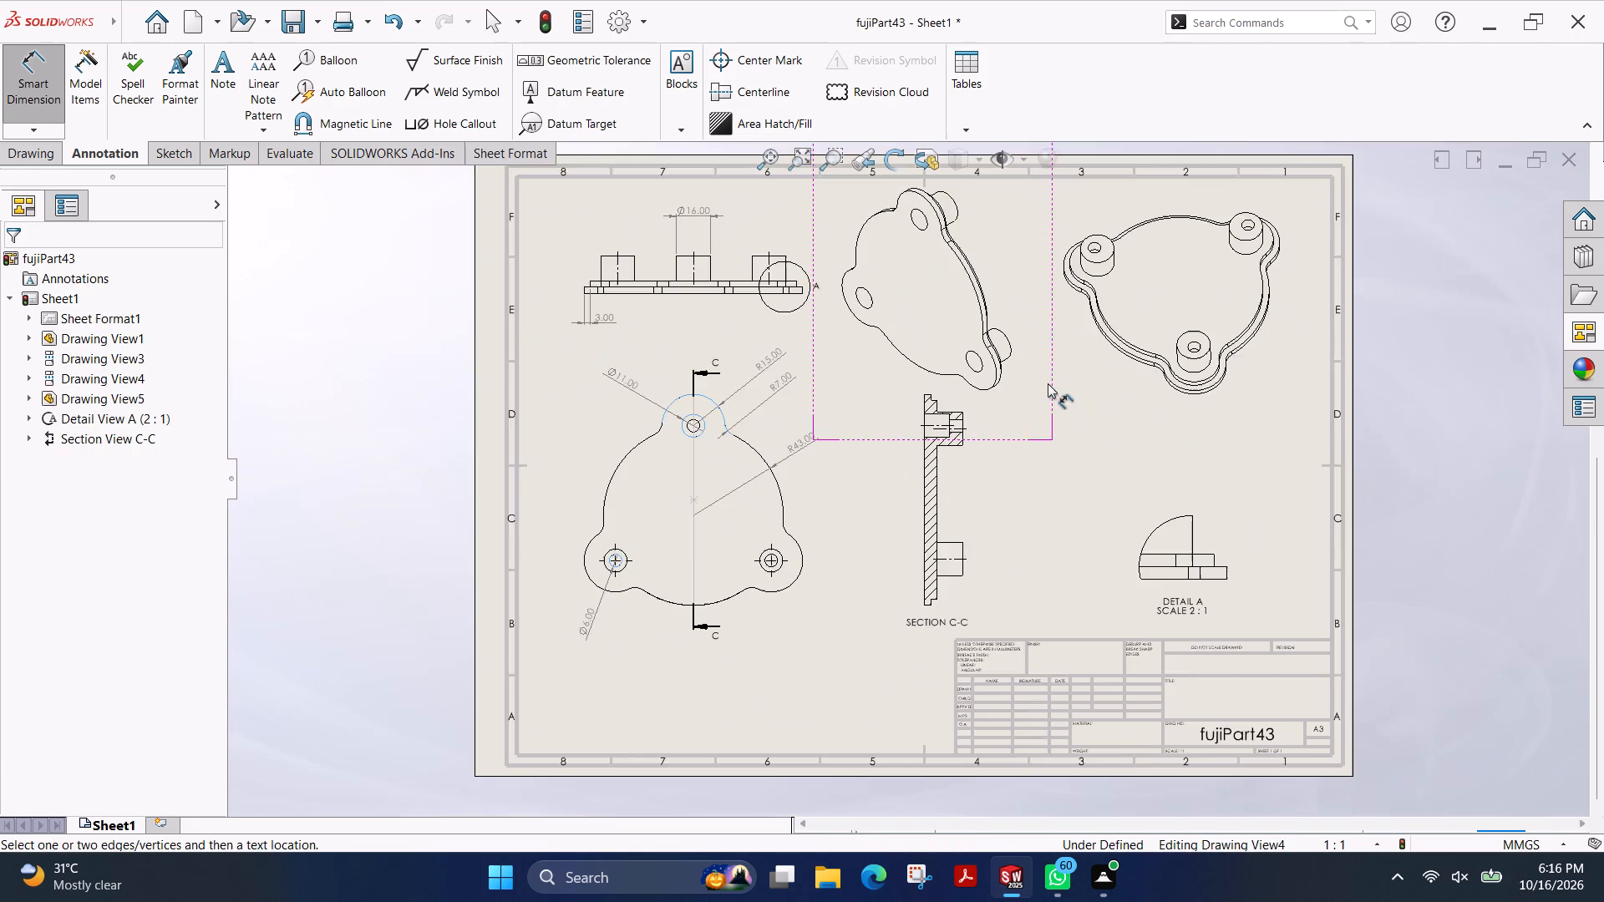
pyautogui.scroll(1, 1048, 383)
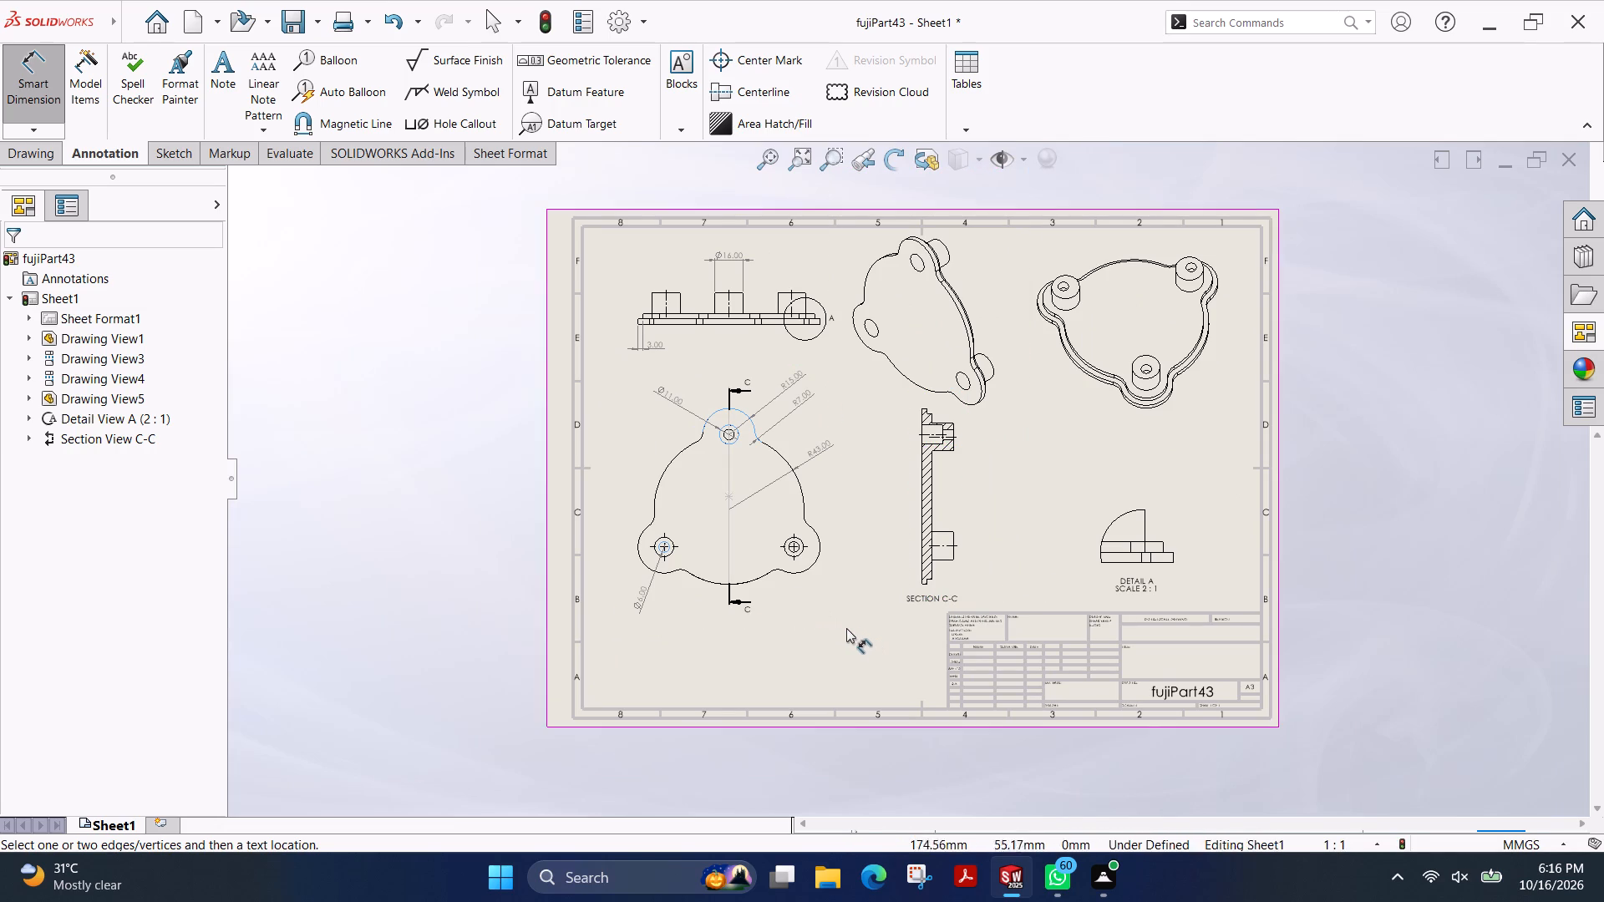
pyautogui.scroll(-4, 957, 469)
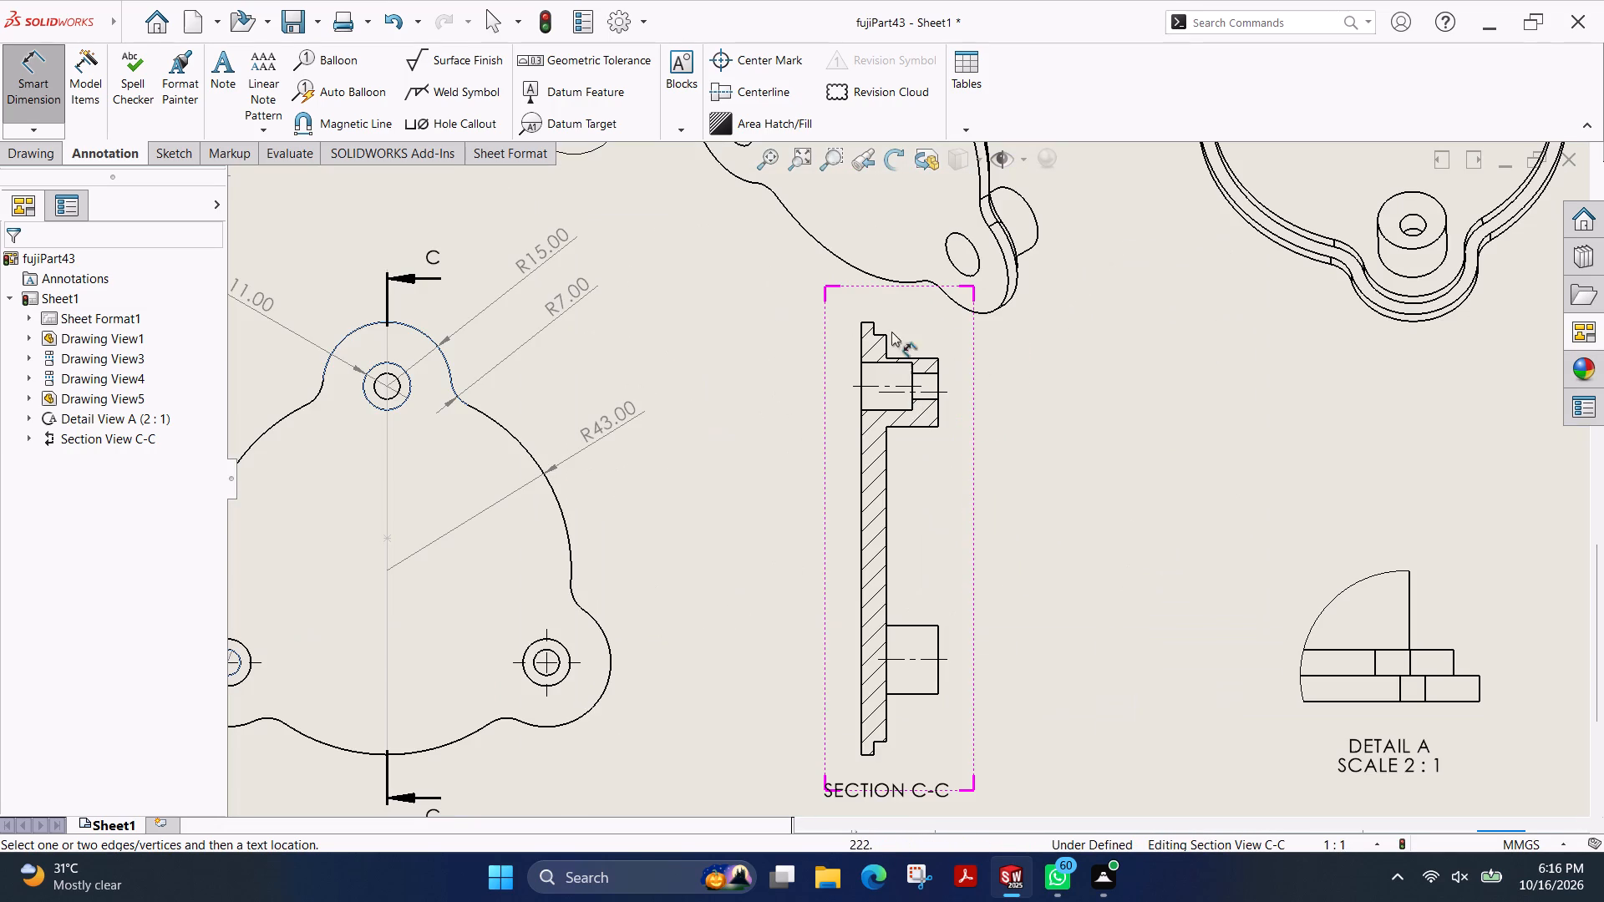
pyautogui.scroll(-2, 899, 388)
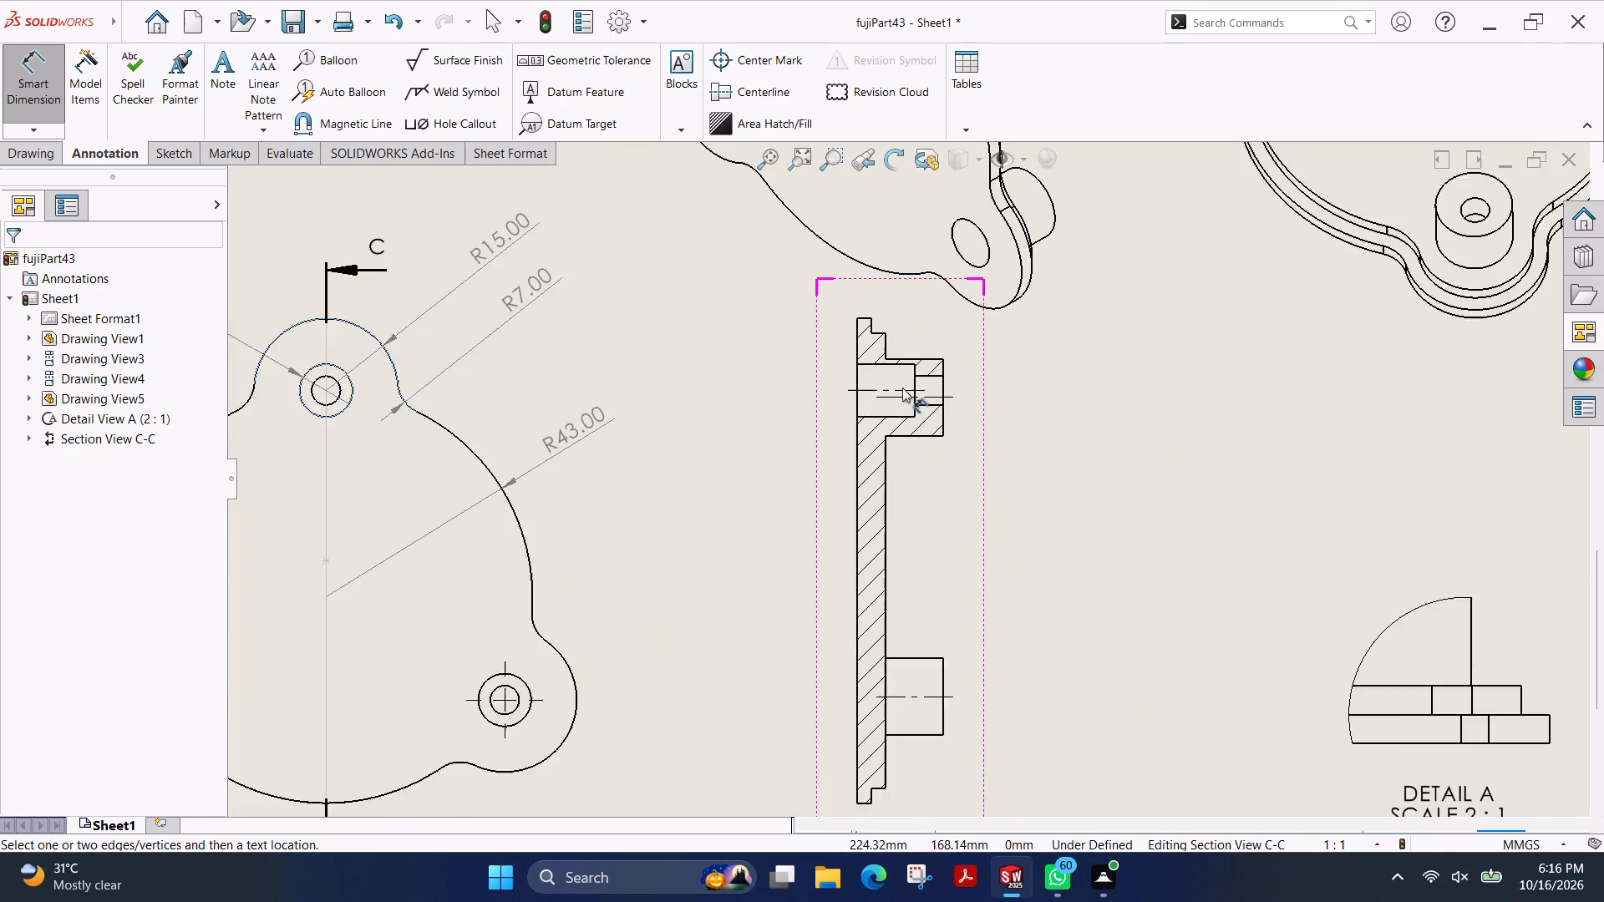
pyautogui.scroll(-2, 902, 388)
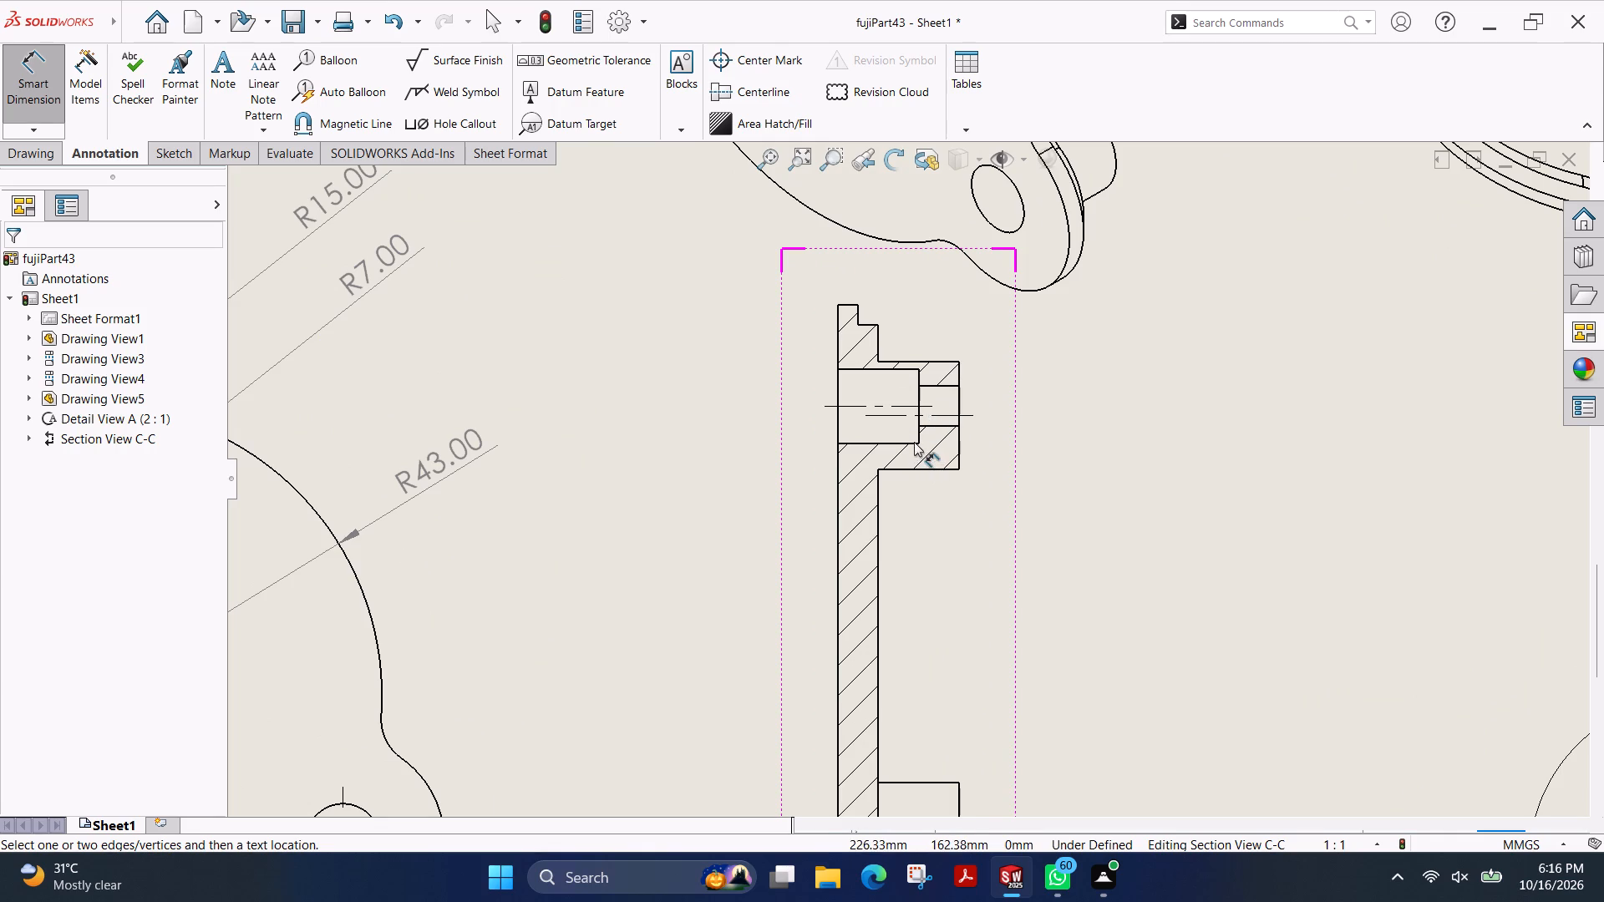
pyautogui.click(39, 92)
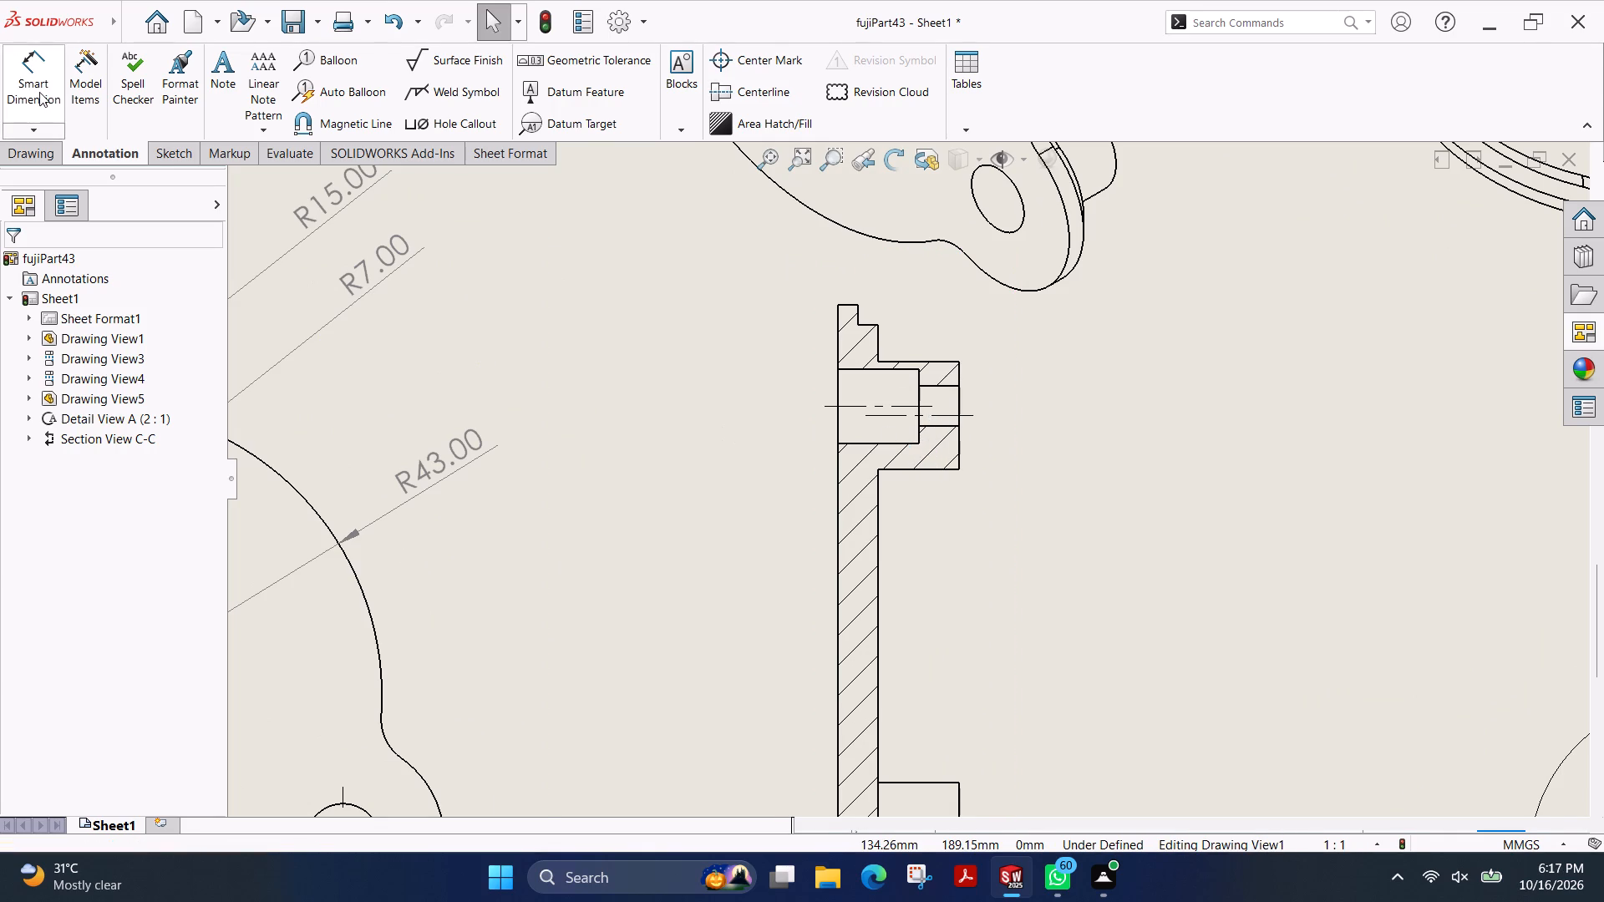
pyautogui.click(37, 107)
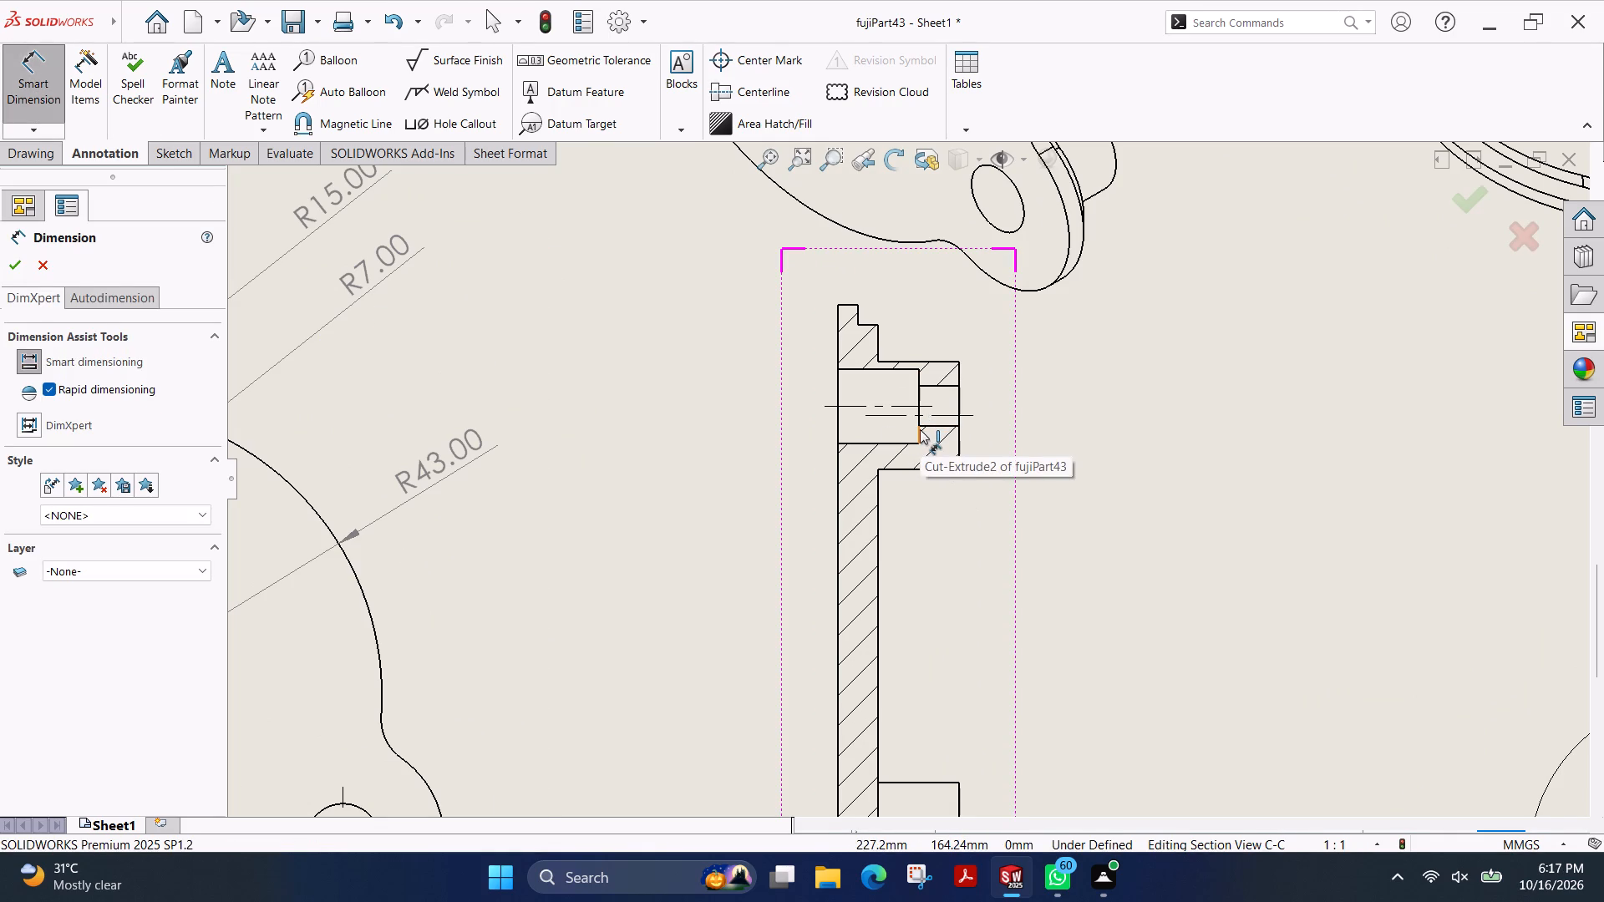
pyautogui.click(920, 429)
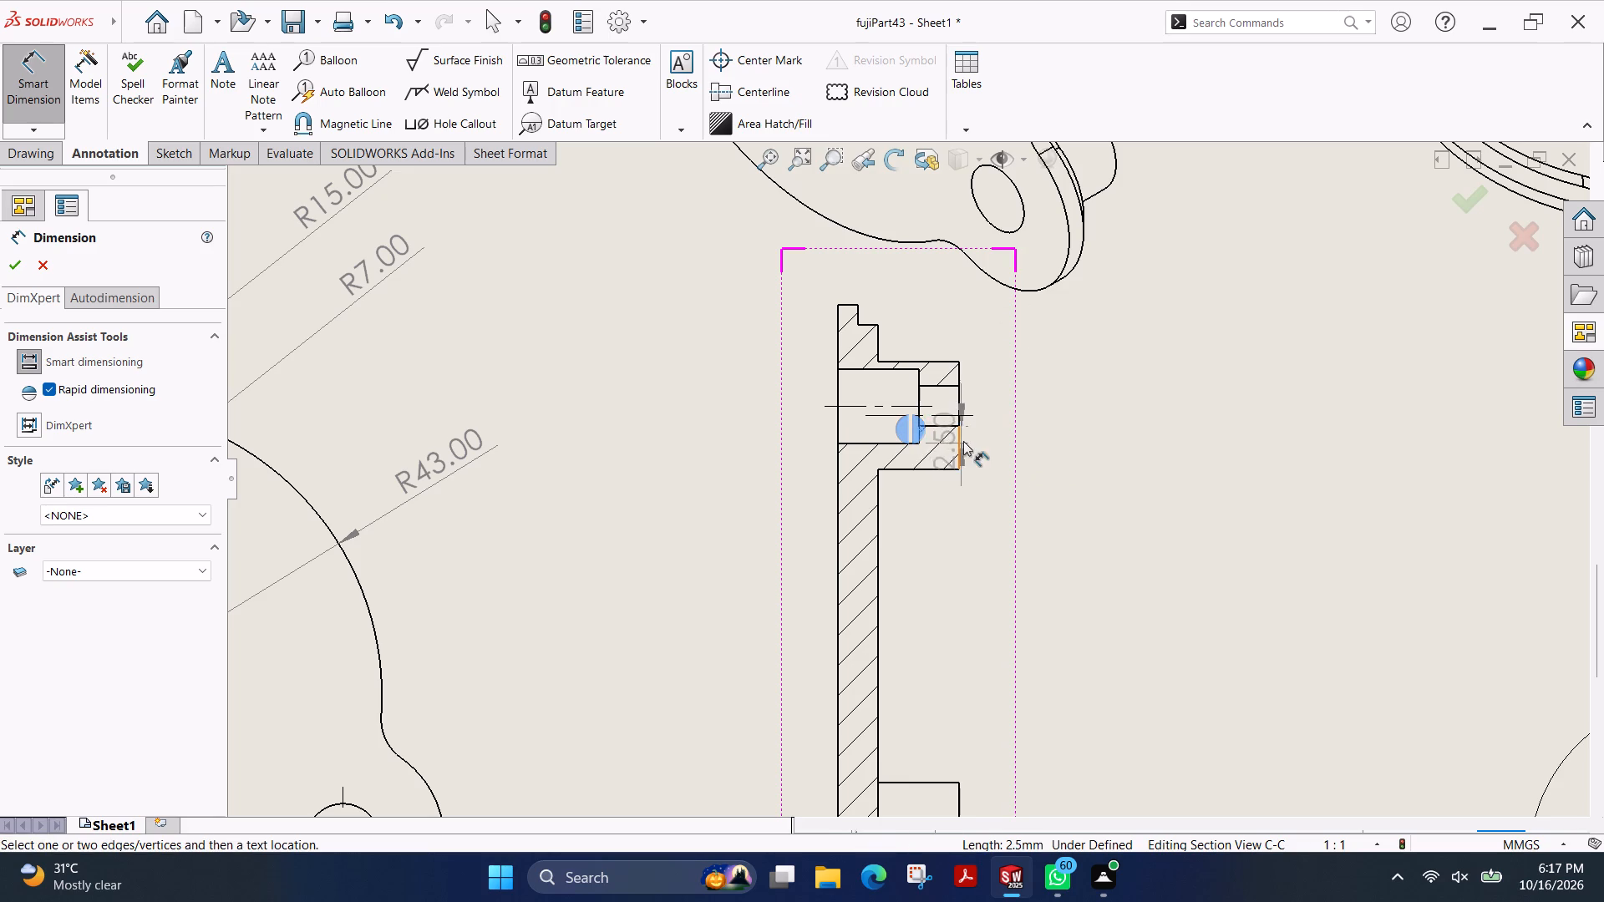
pyautogui.click(957, 443)
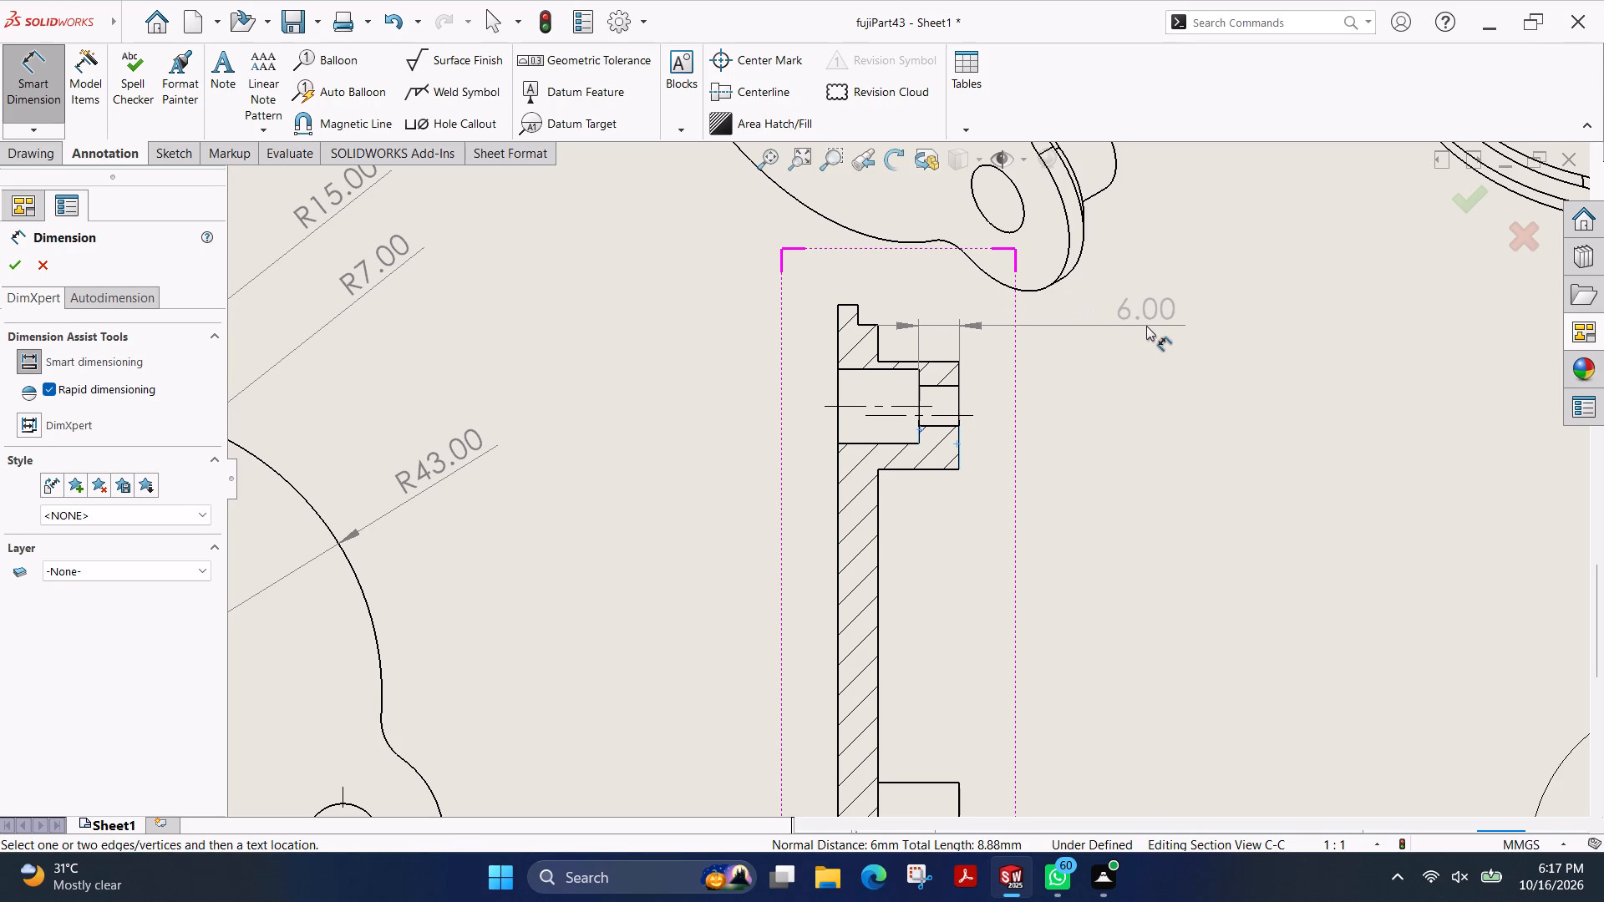
pyautogui.click(1146, 326)
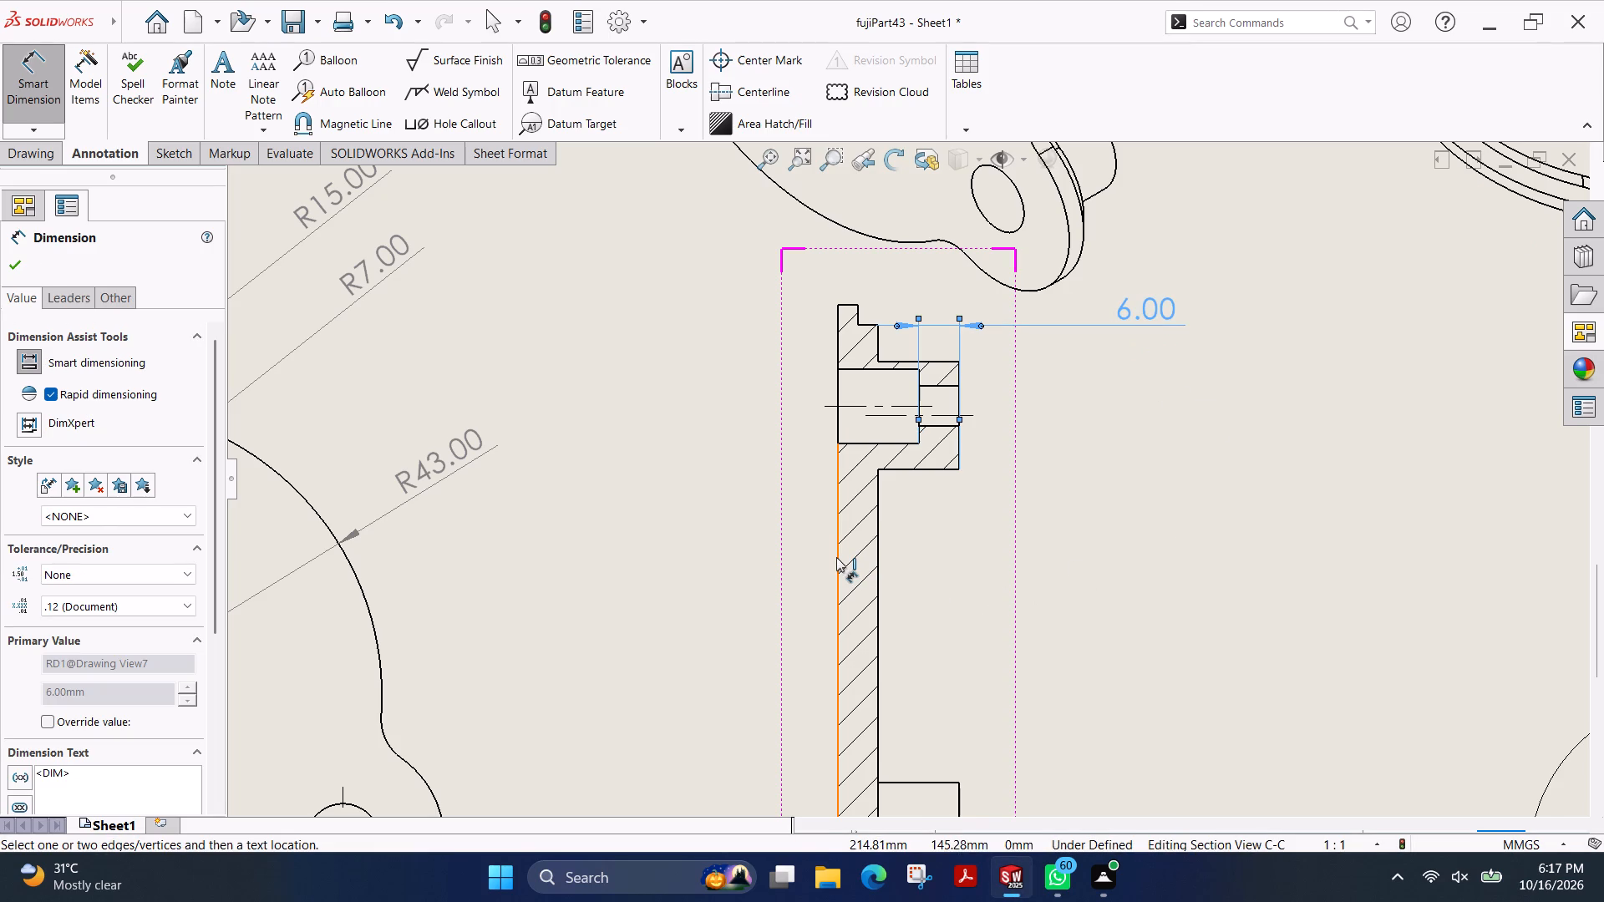
# Dimension the overall thickness from the plate's flat back face to the upper boss's end face in section view C-C, below that boss.
pyautogui.click(837, 555)
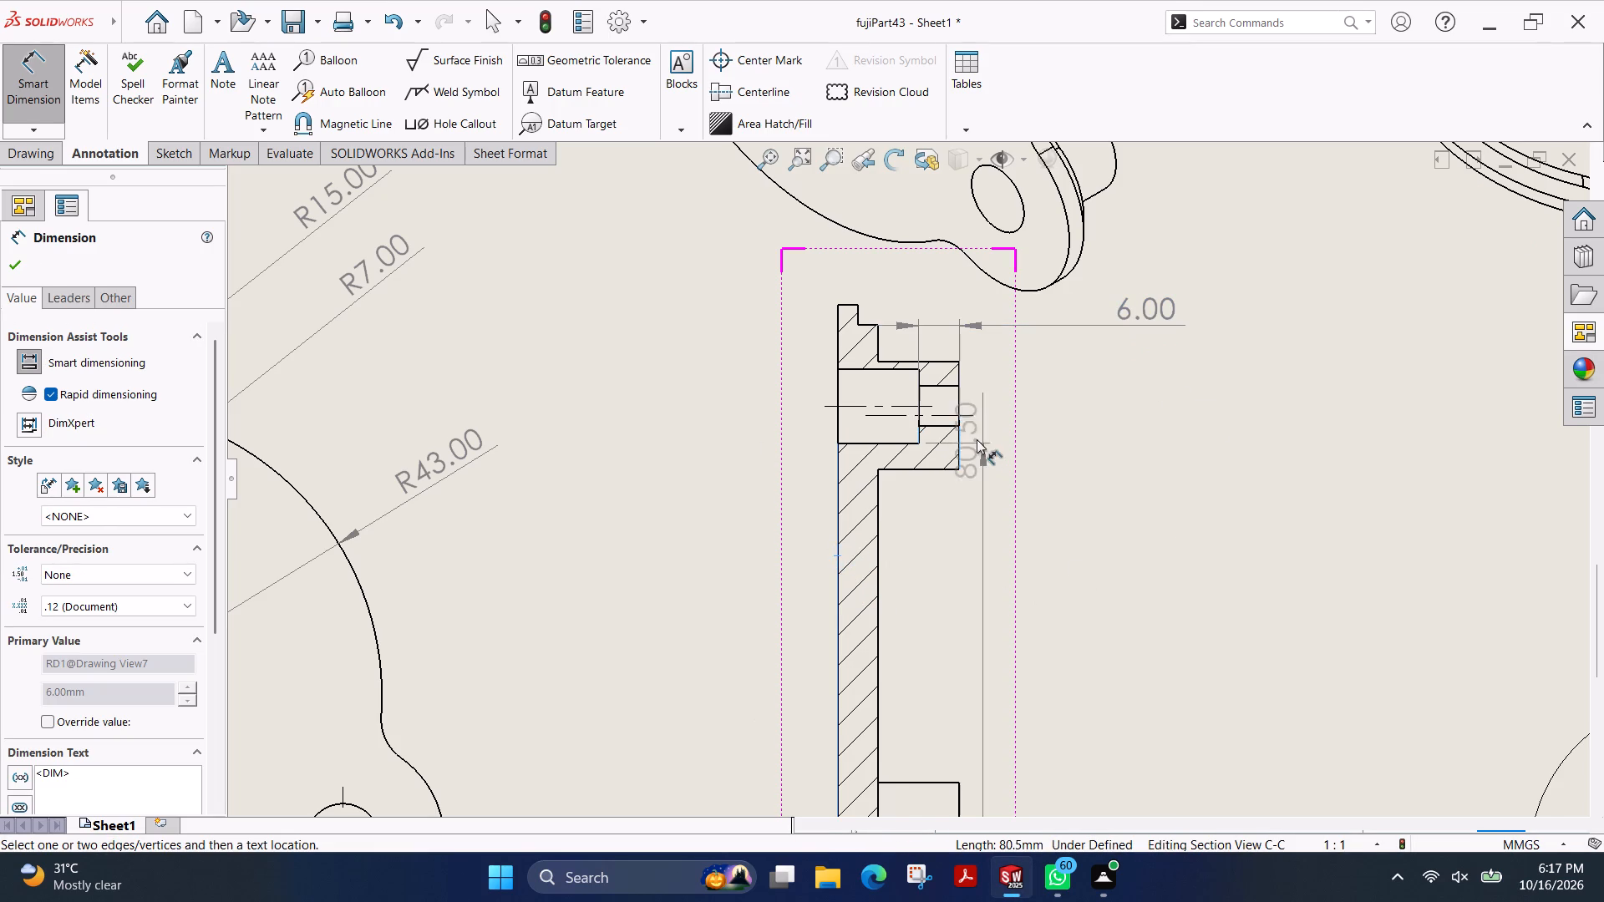
pyautogui.click(960, 440)
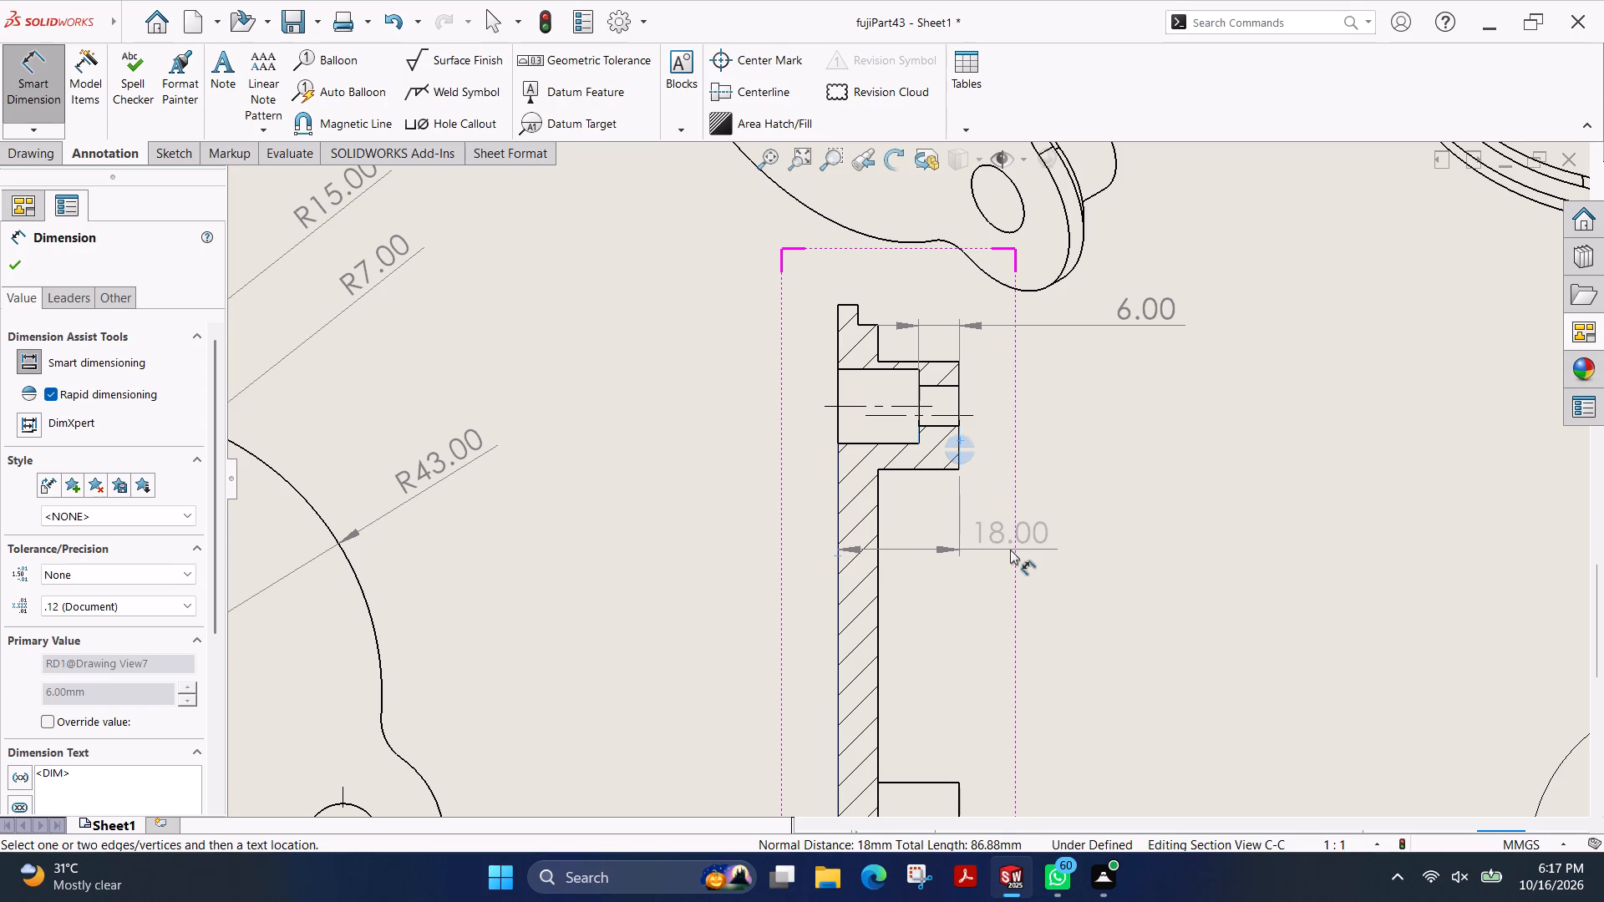
pyautogui.click(1077, 587)
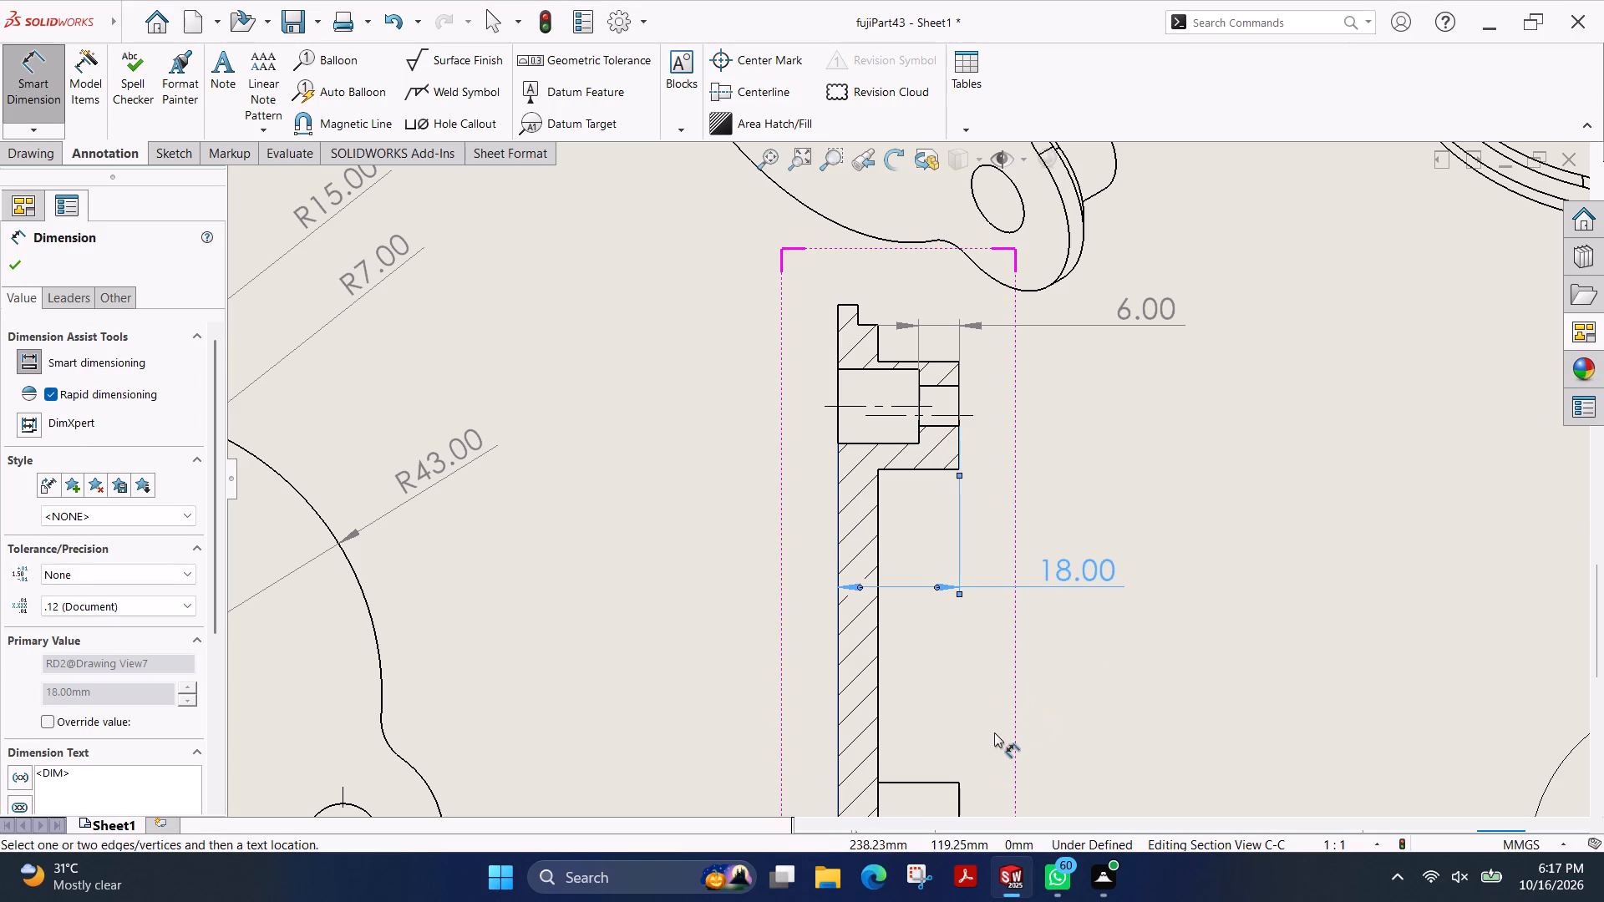
# Dimension the thickness of the plate's lower layer in detail view A, placing it to the right of the detail.
pyautogui.scroll(2, 1347, 683)
pyautogui.scroll(2, 1361, 607)
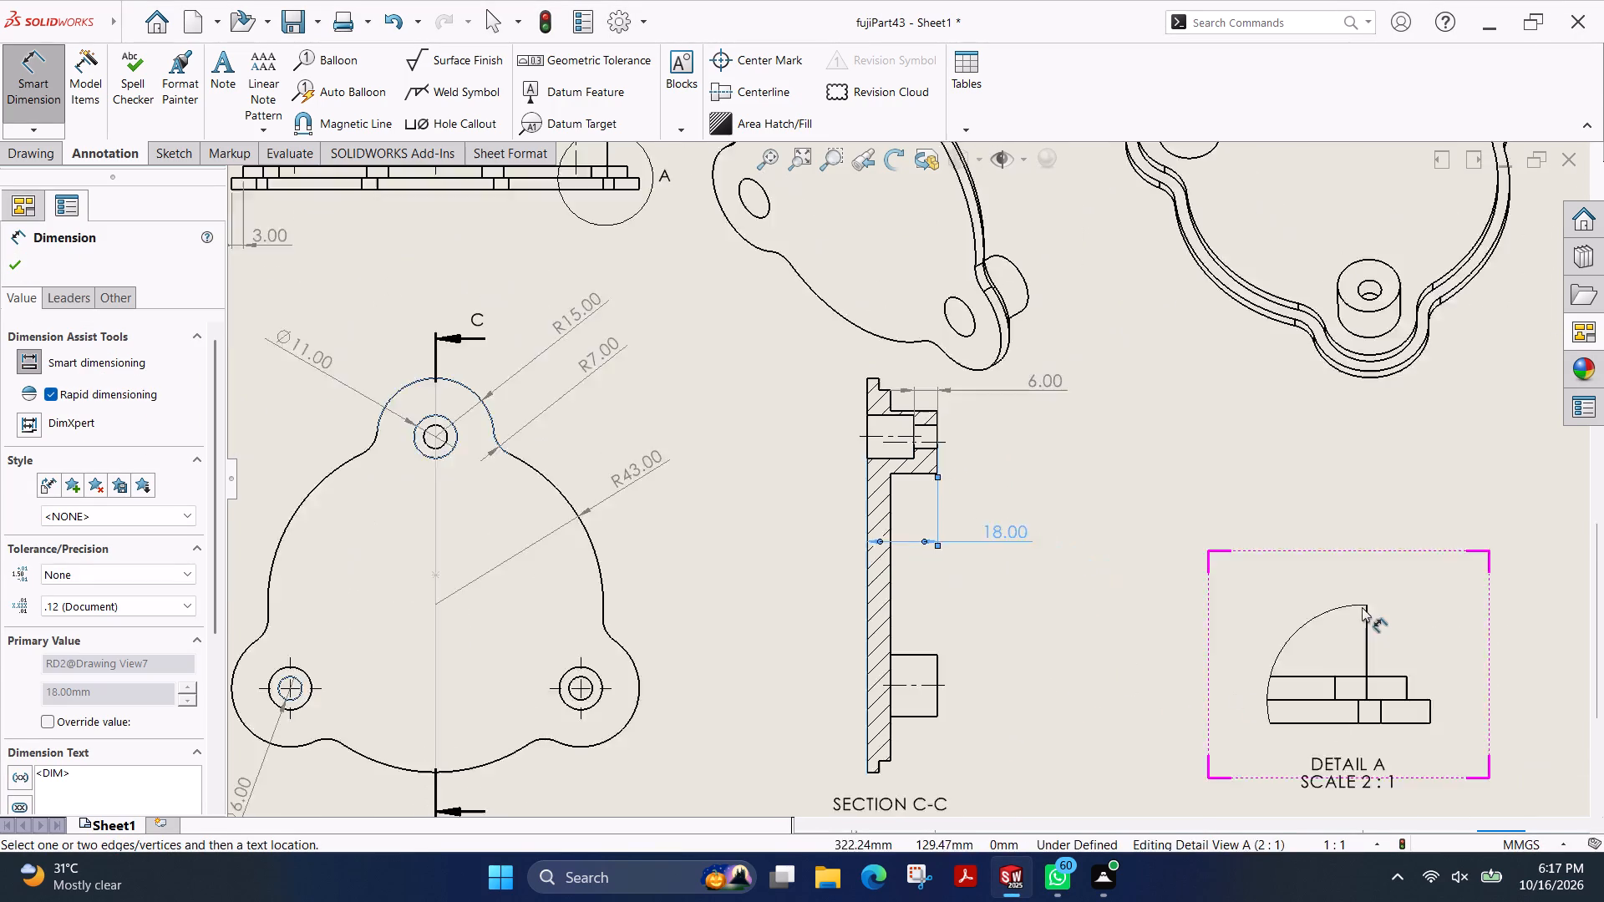
pyautogui.scroll(1, 1362, 607)
pyautogui.scroll(-5, 1217, 603)
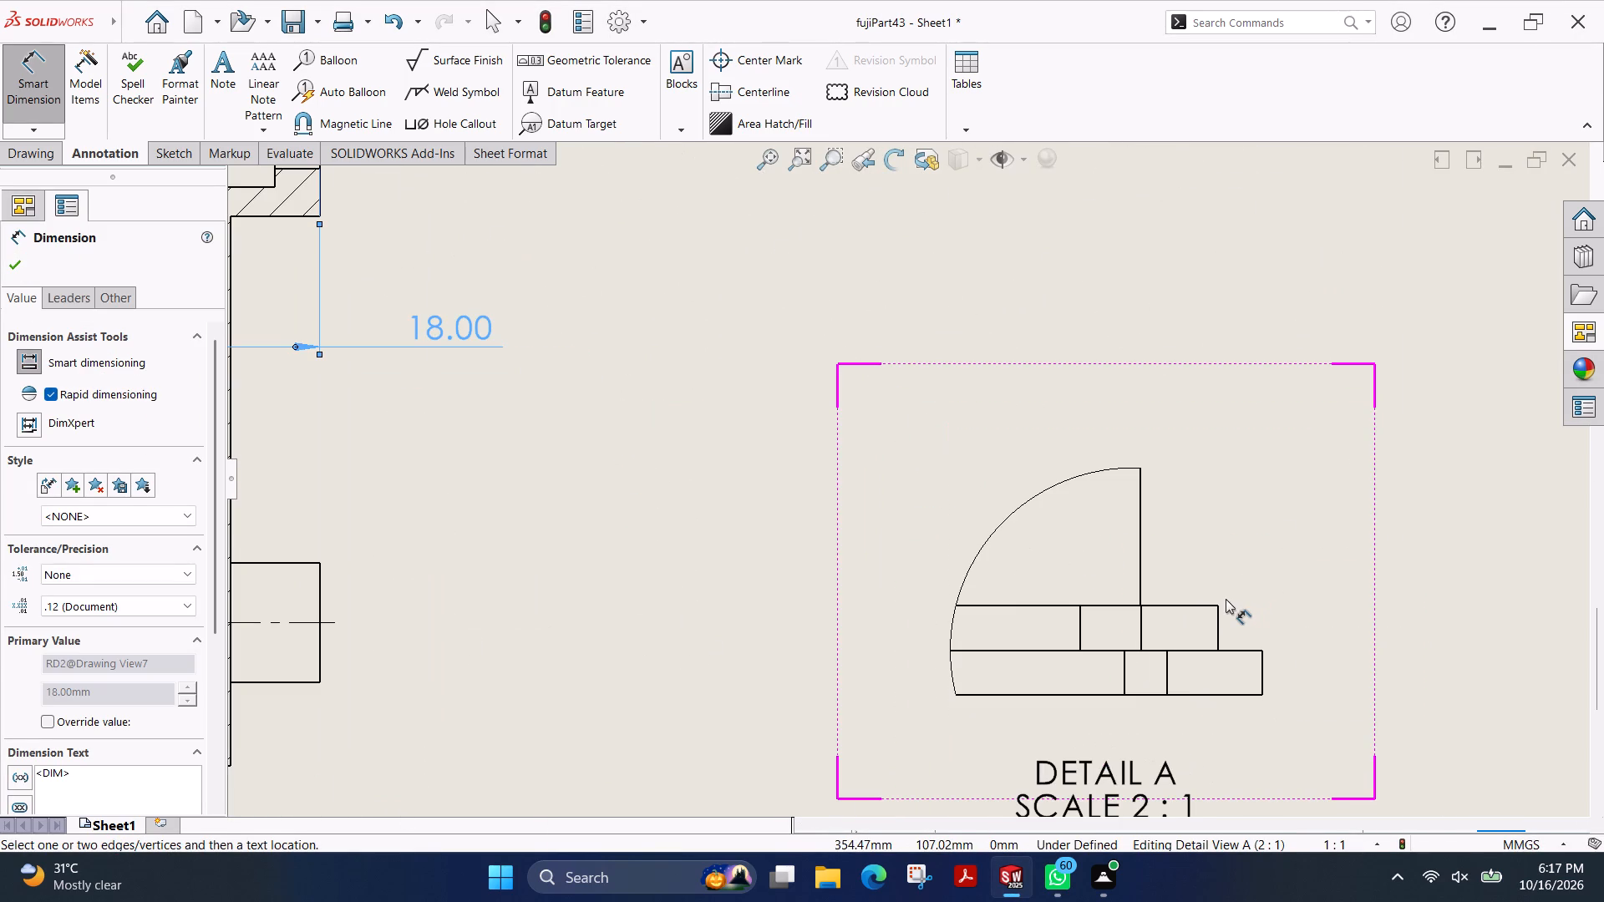
pyautogui.click(1230, 651)
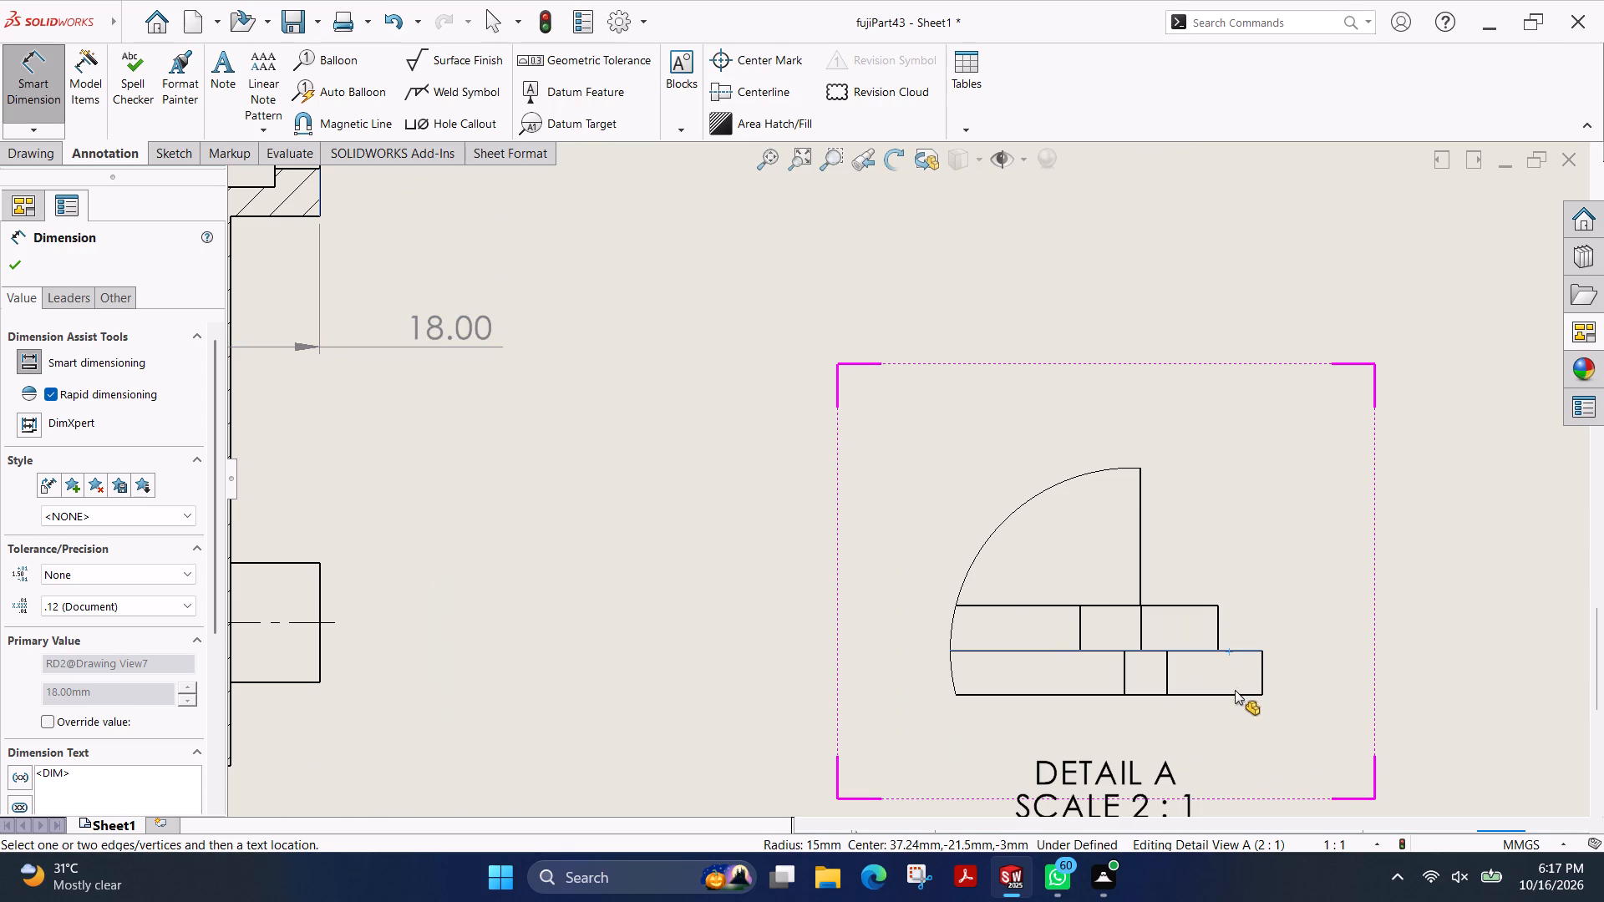
pyautogui.click(1238, 697)
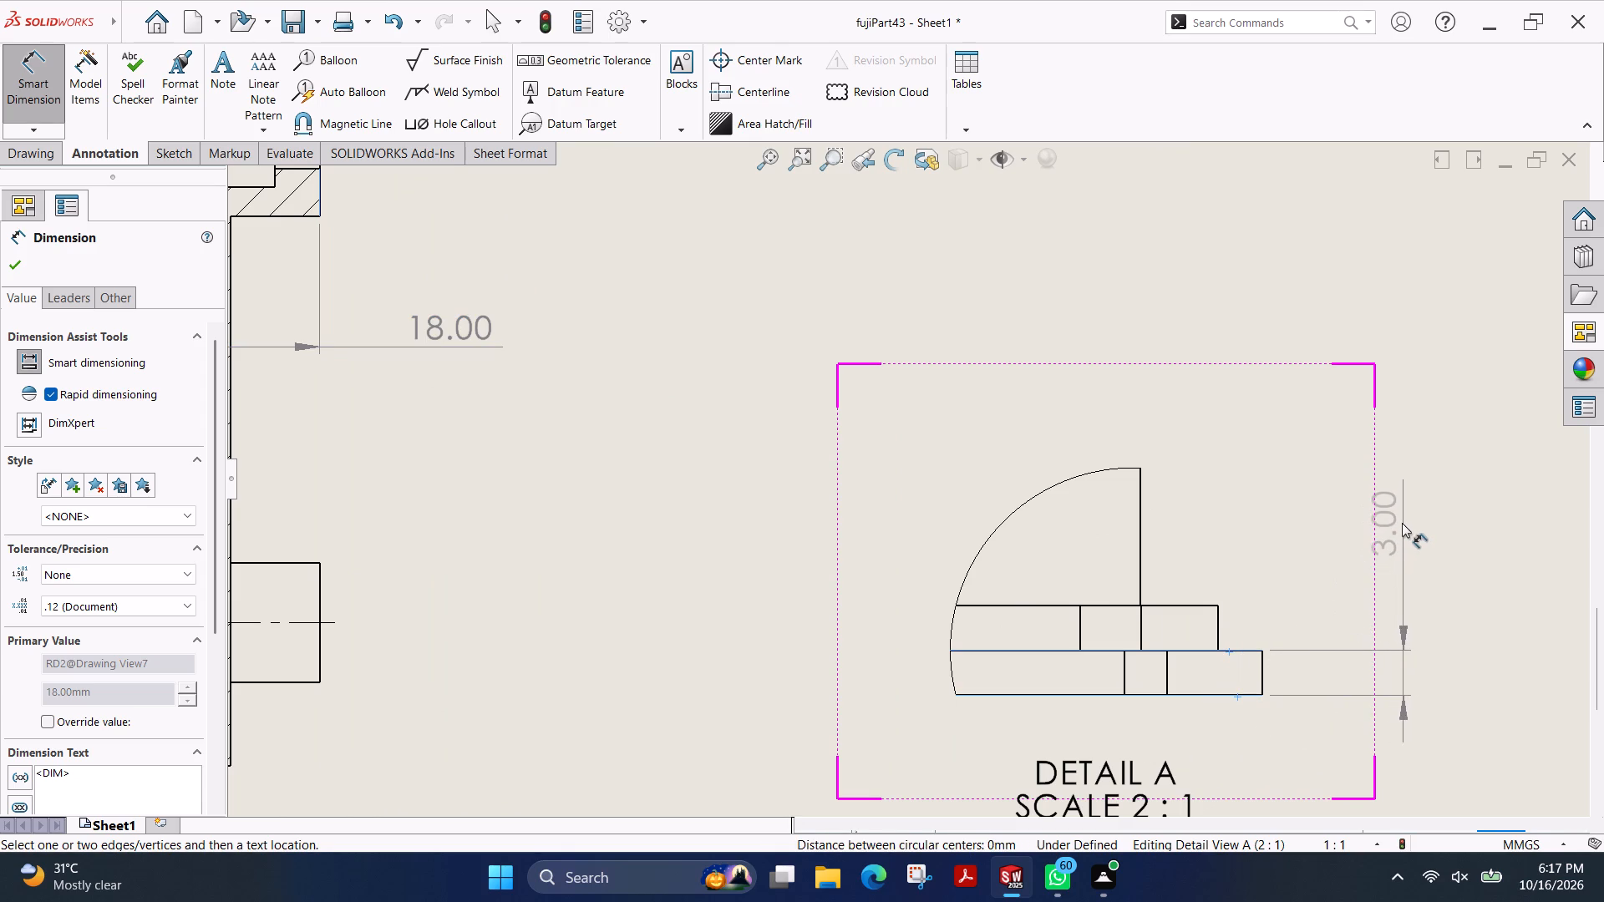
pyautogui.click(1394, 523)
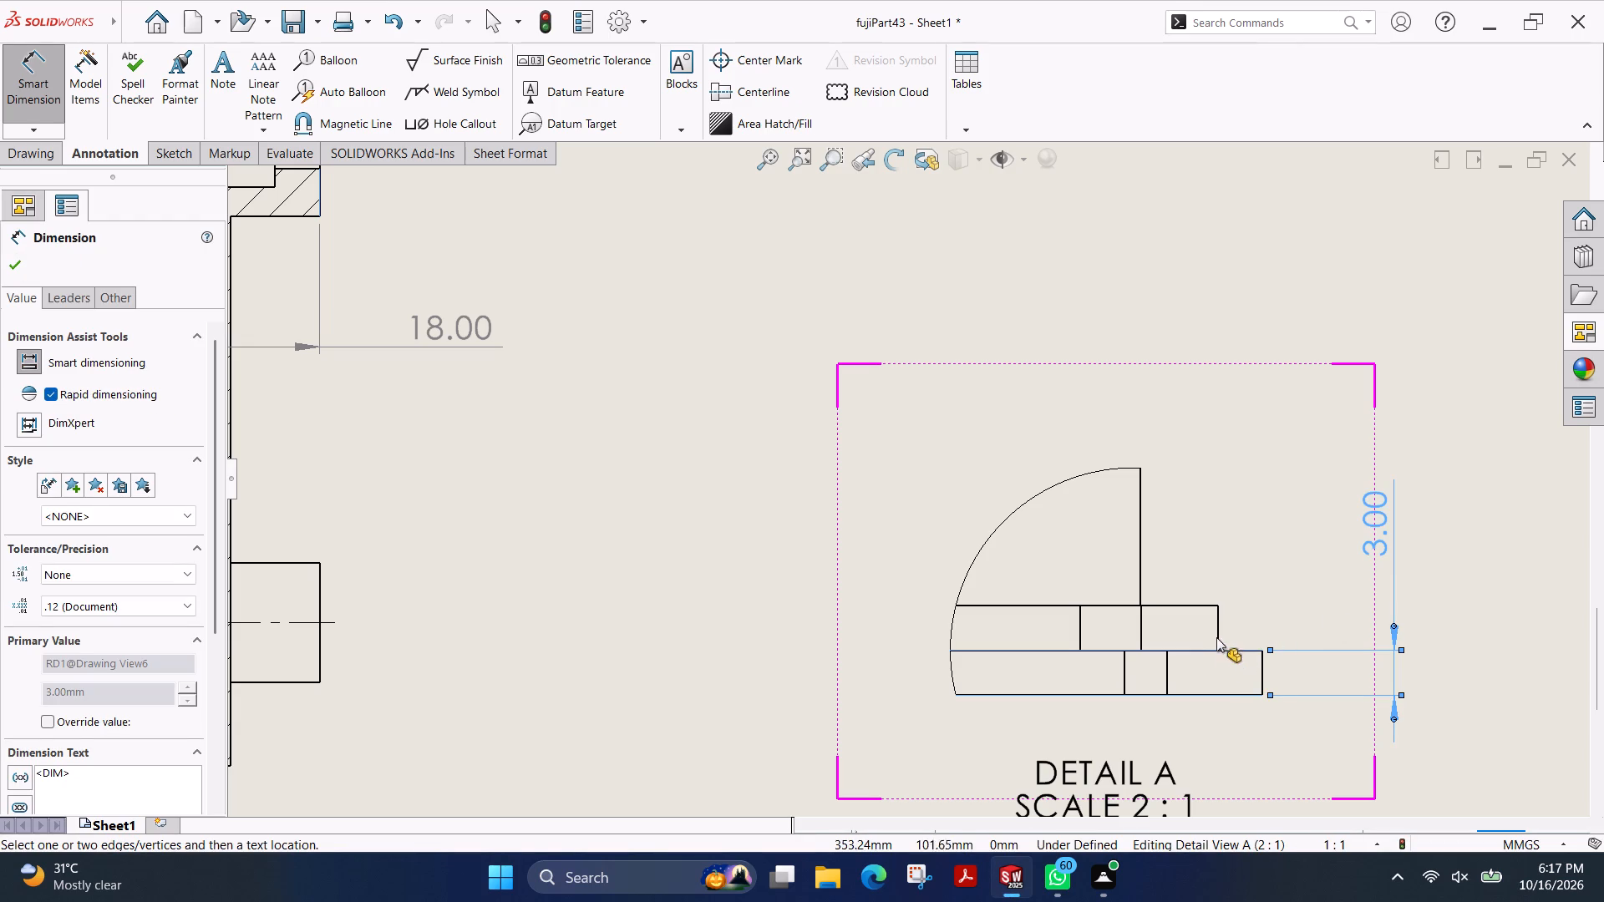
# Dimension the horizontal offset between the two stepped plate edges in detail view A, placing it above the detail.
pyautogui.click(1219, 631)
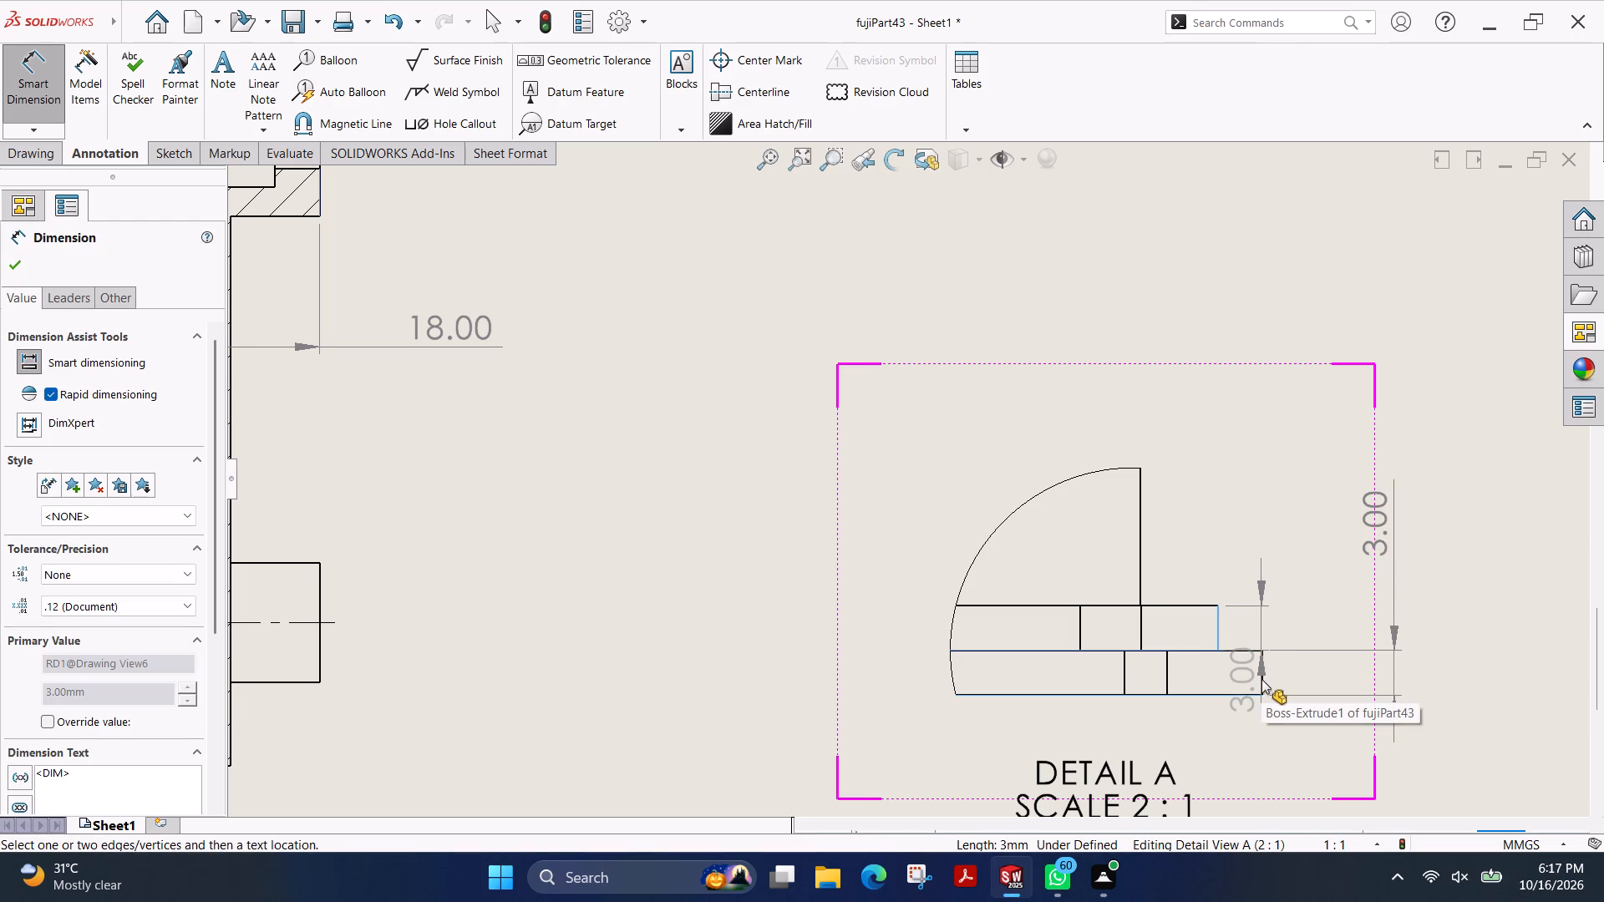
pyautogui.click(1264, 673)
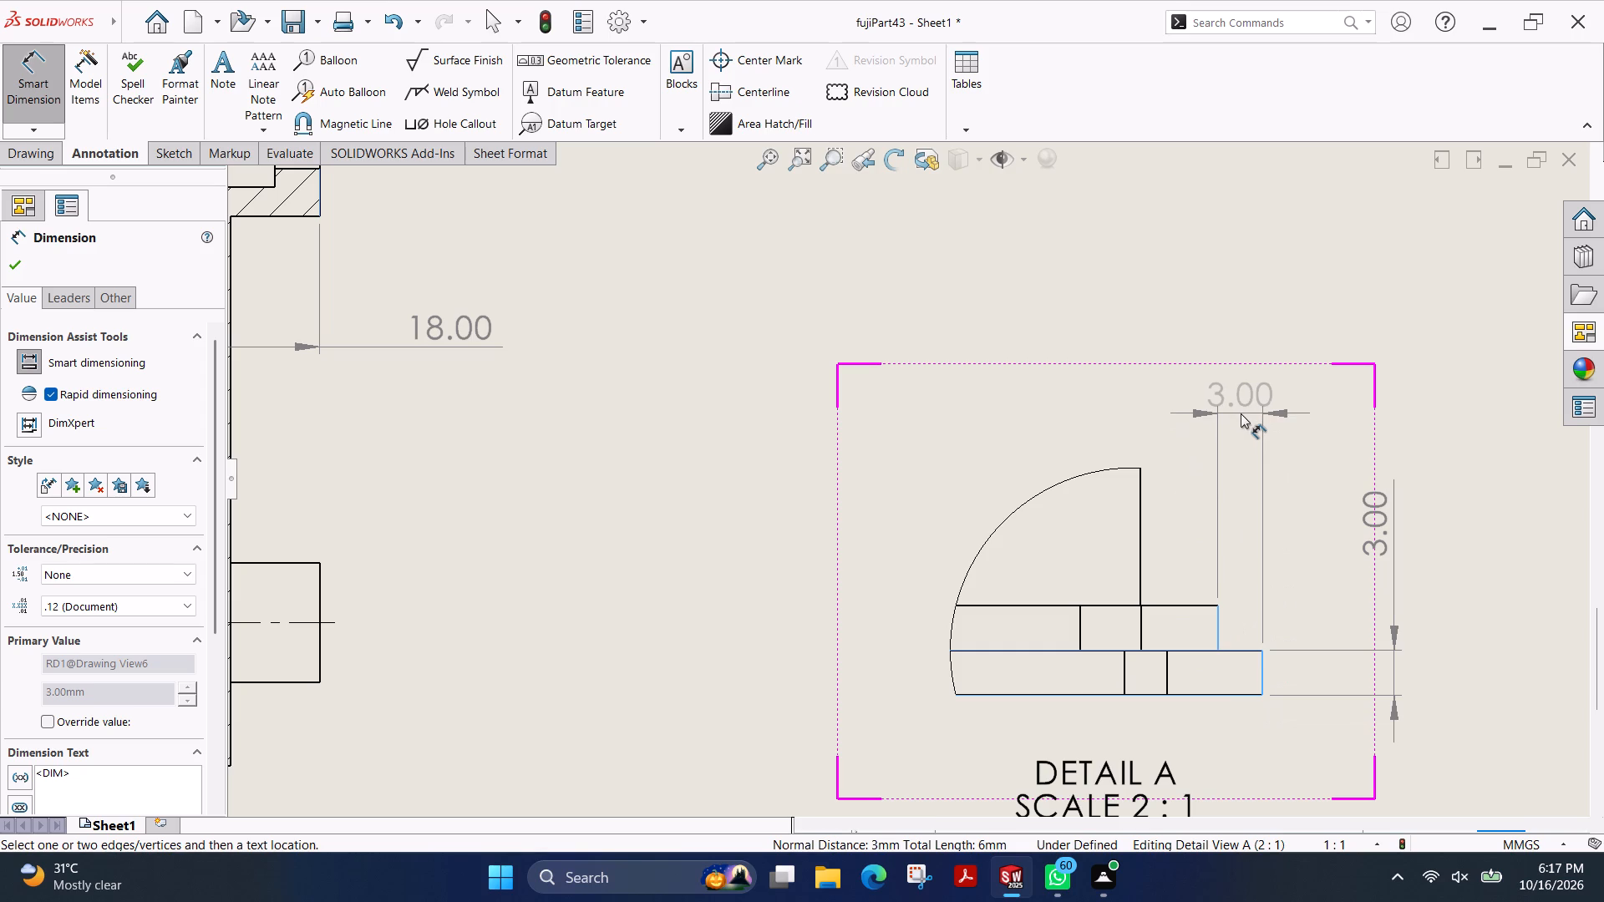
pyautogui.click(1136, 407)
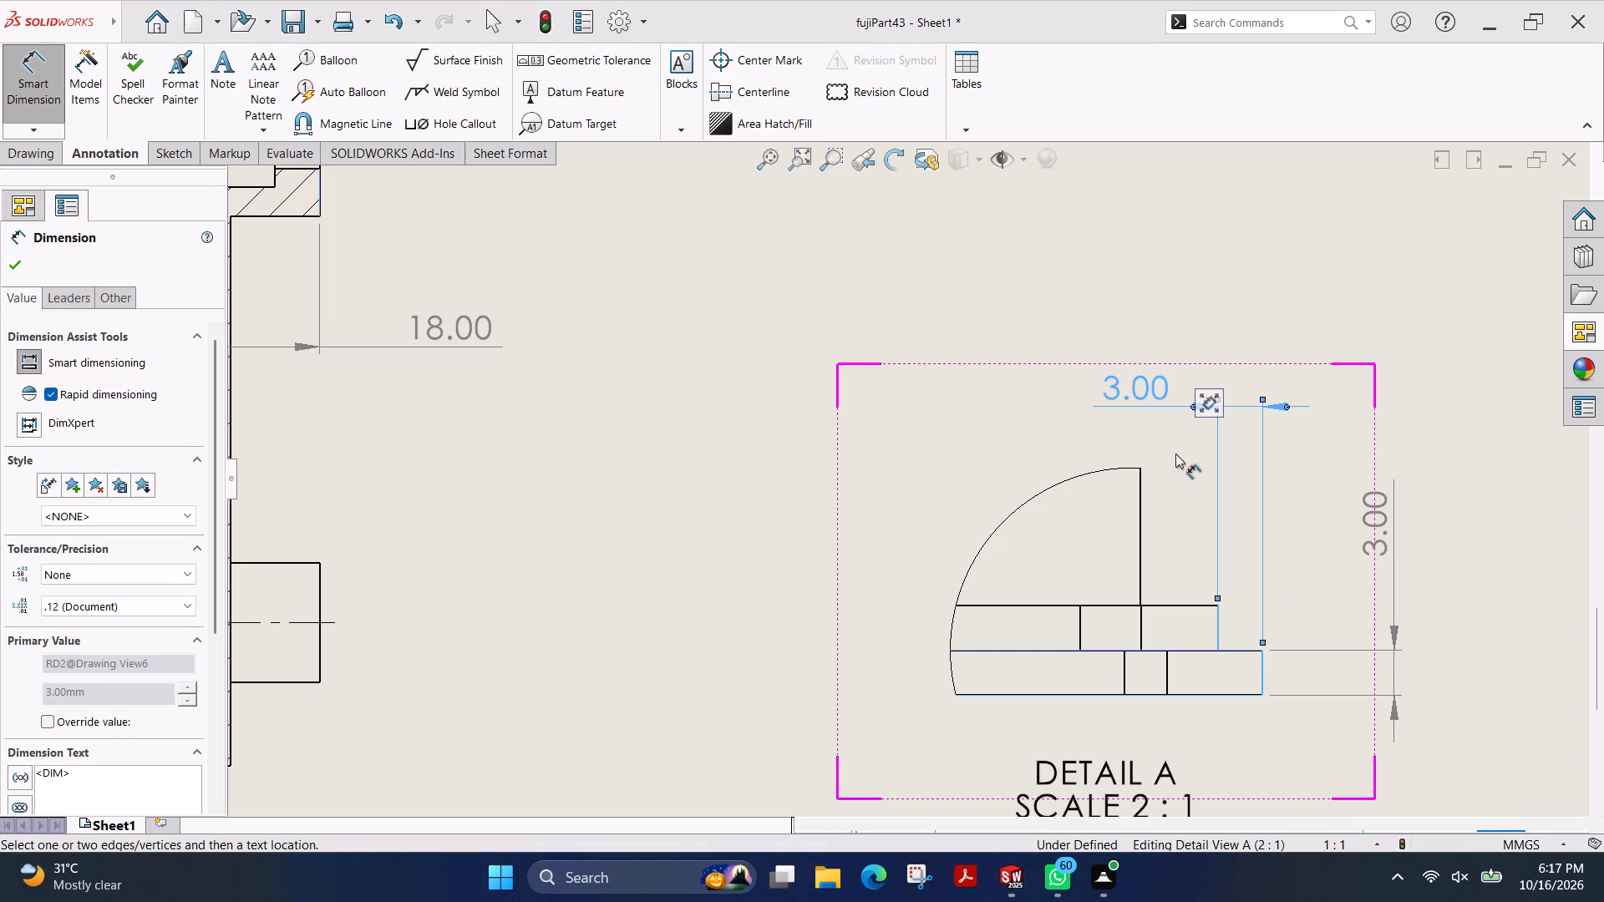
# Dimension the thickness of the plate's upper layer in detail view A, on its left side, and finish the Smart Dimension command.
pyautogui.click(1022, 607)
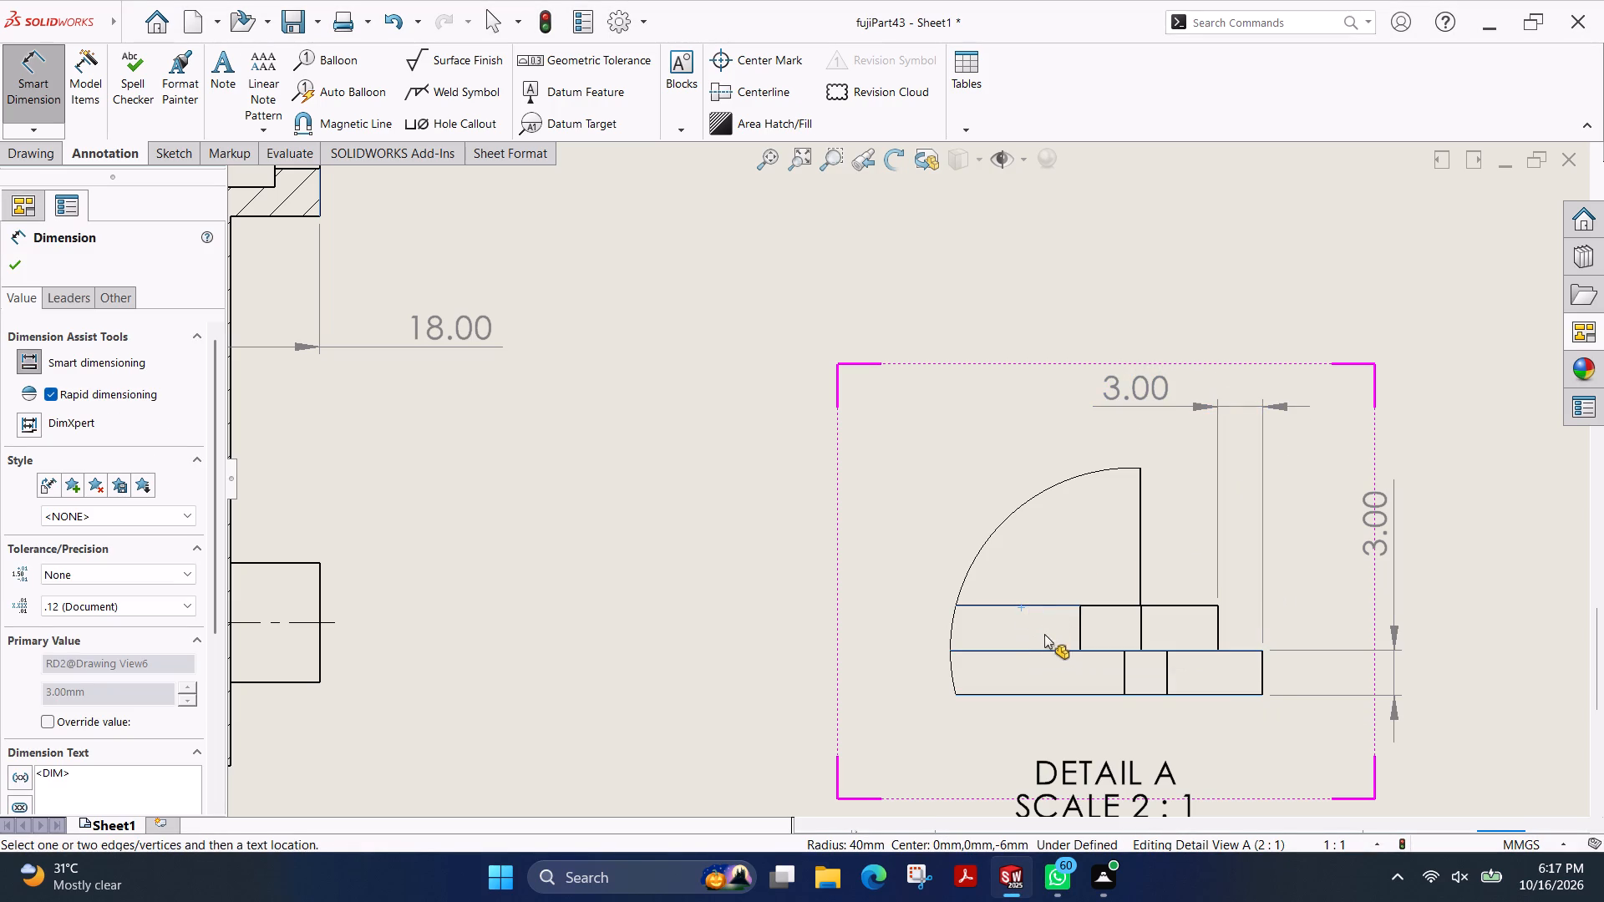
pyautogui.click(1049, 650)
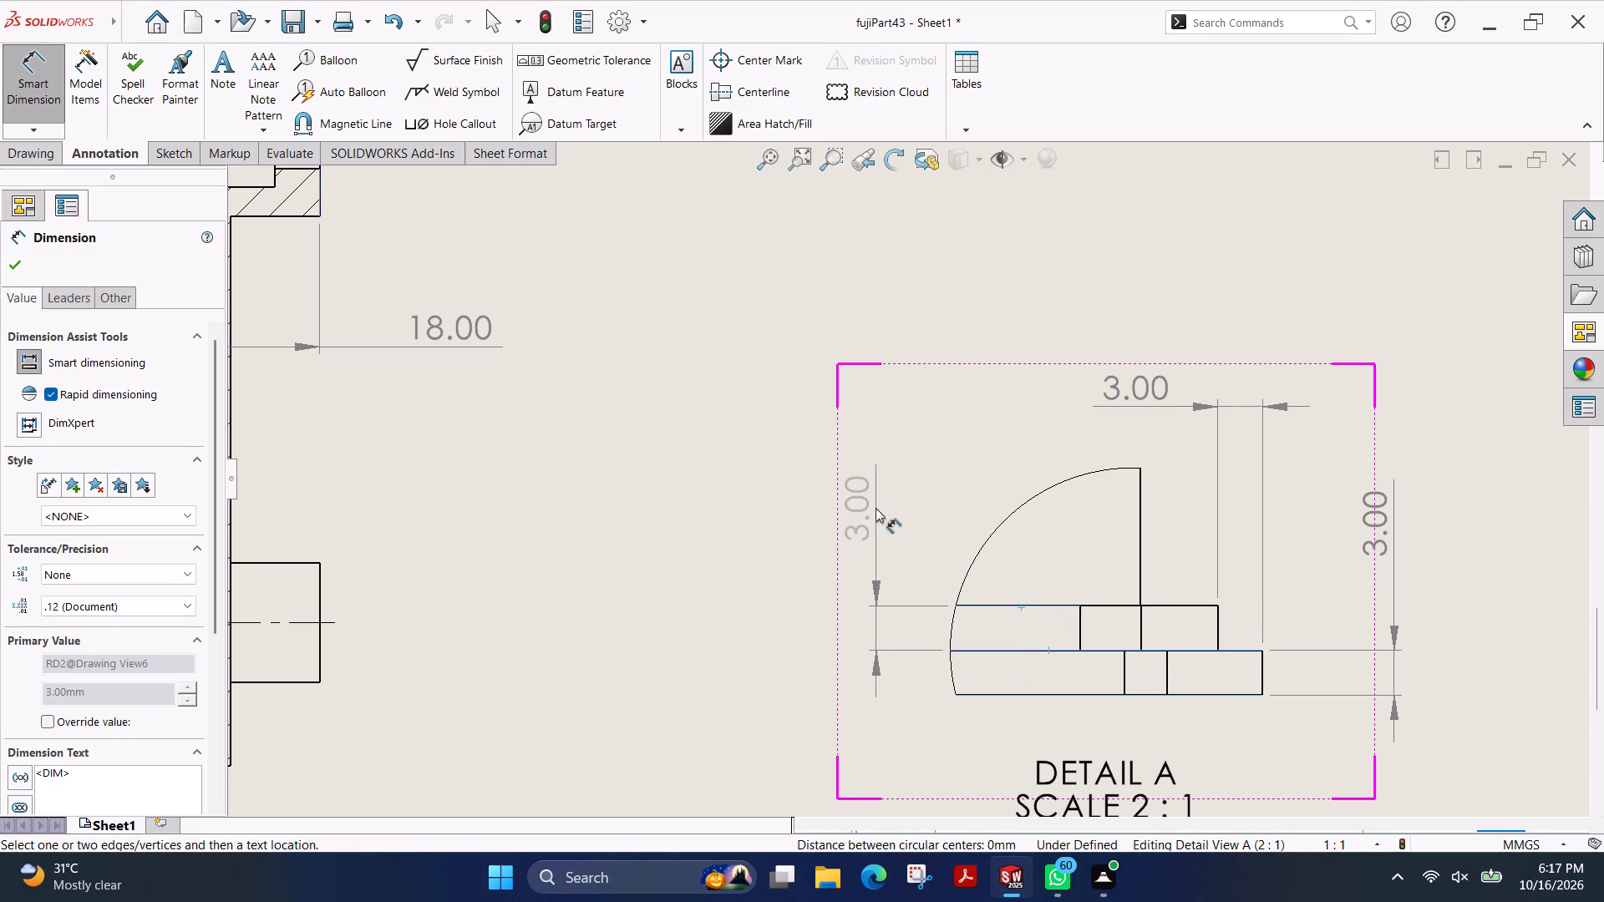
pyautogui.click(882, 481)
pyautogui.scroll(6, 789, 580)
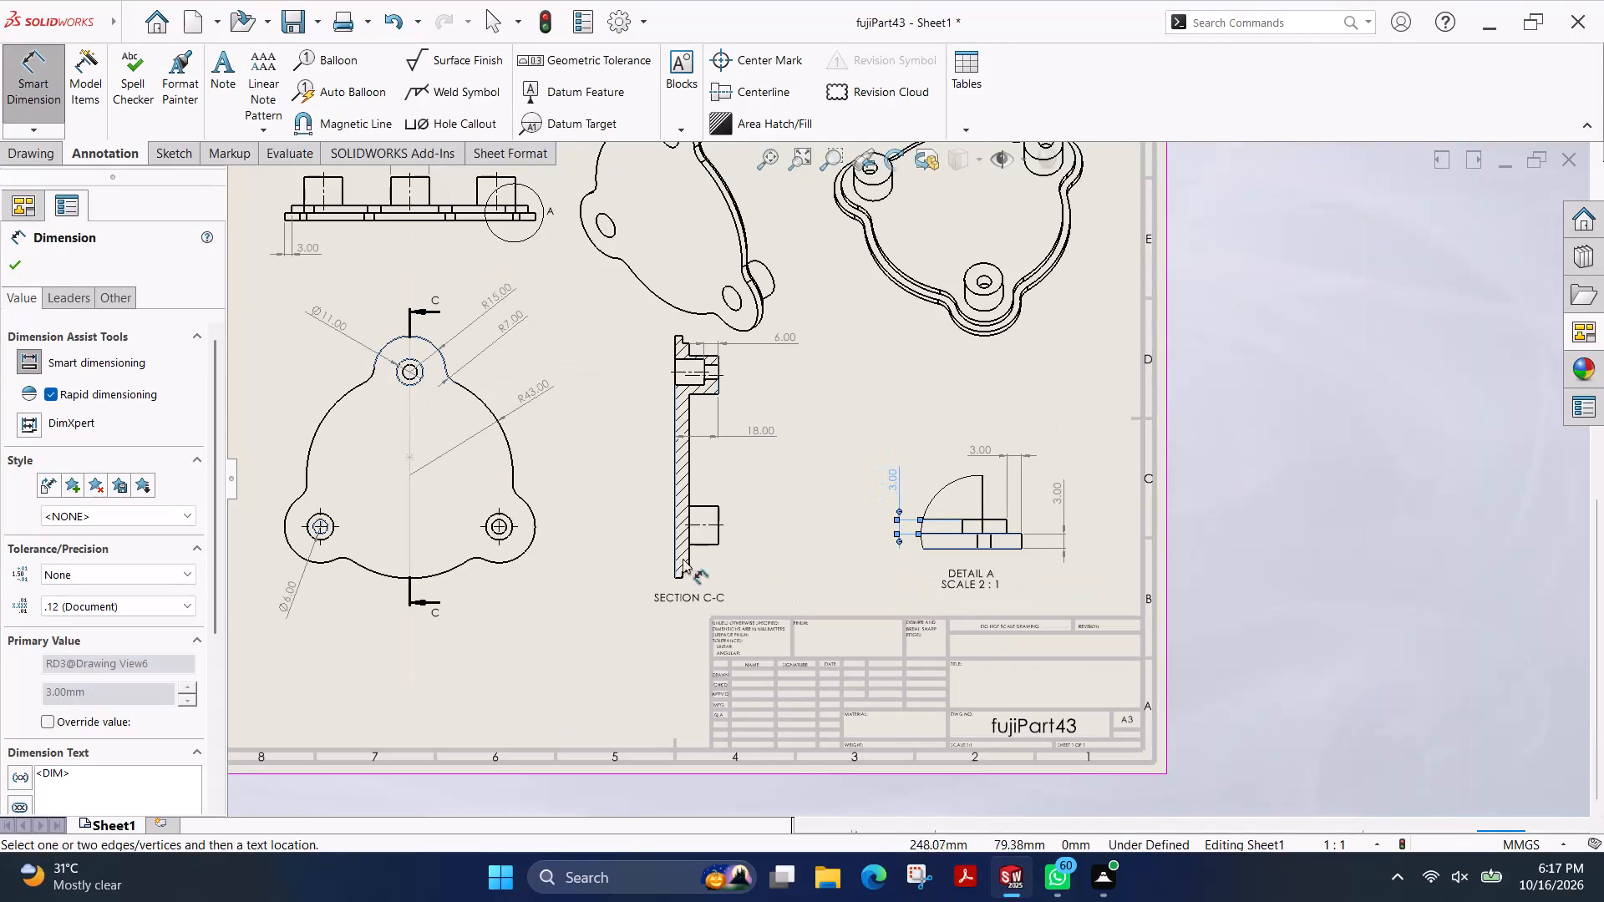
pyautogui.scroll(1, 389, 354)
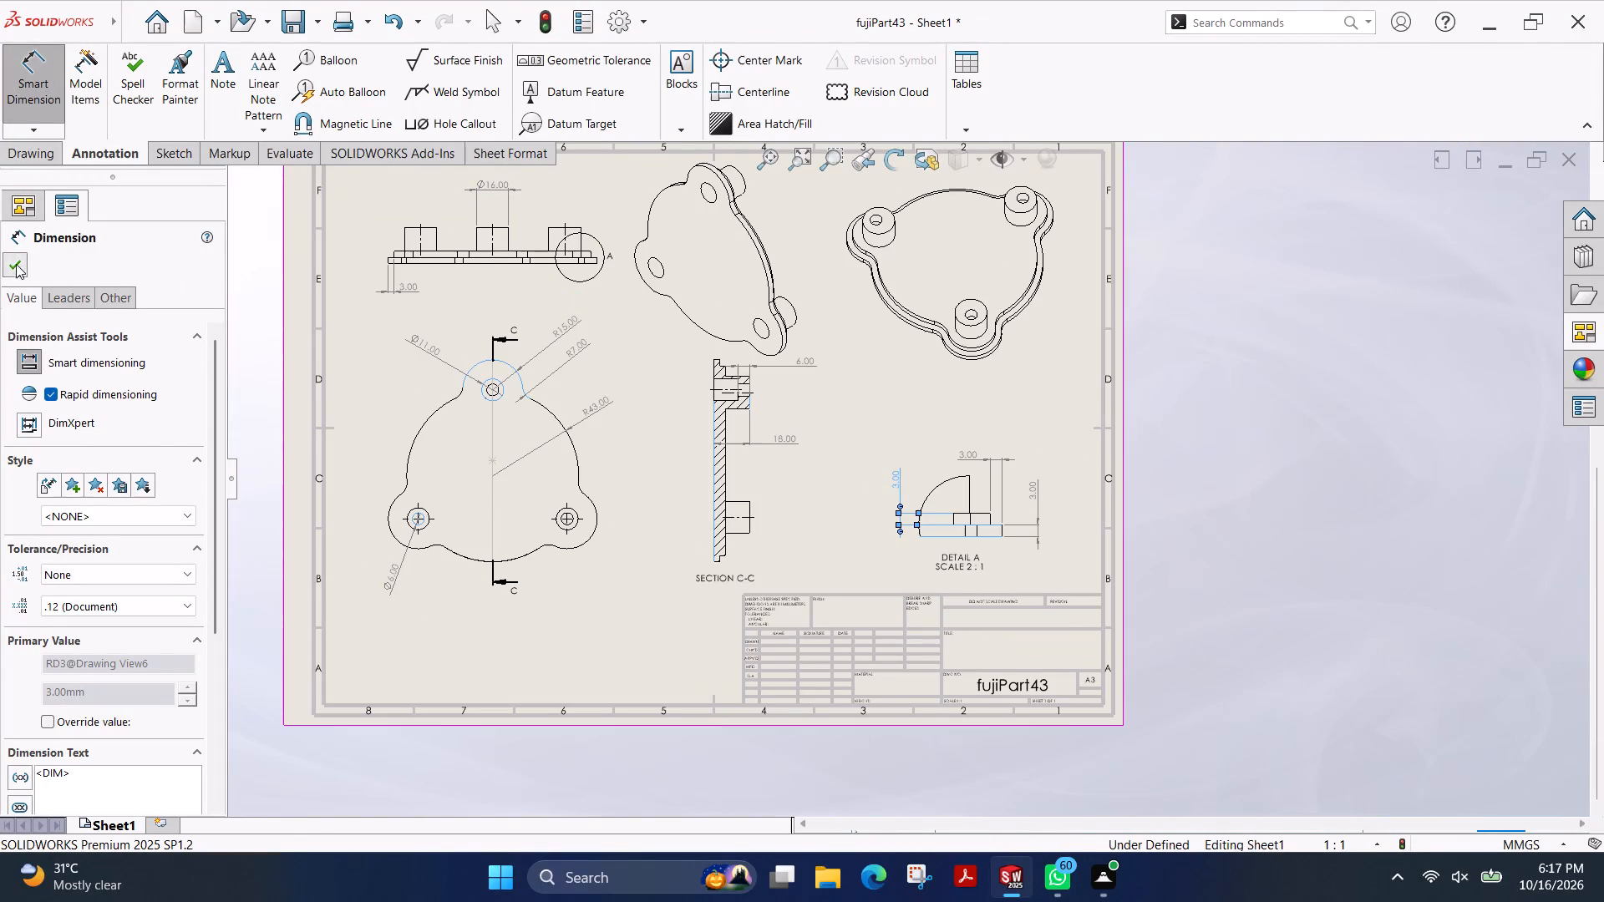
pyautogui.click(16, 264)
# Move the front view slightly down the sheet, together with its aligned section view C-C.
pyautogui.moveTo(375, 330); pyautogui.dragTo(376, 340)
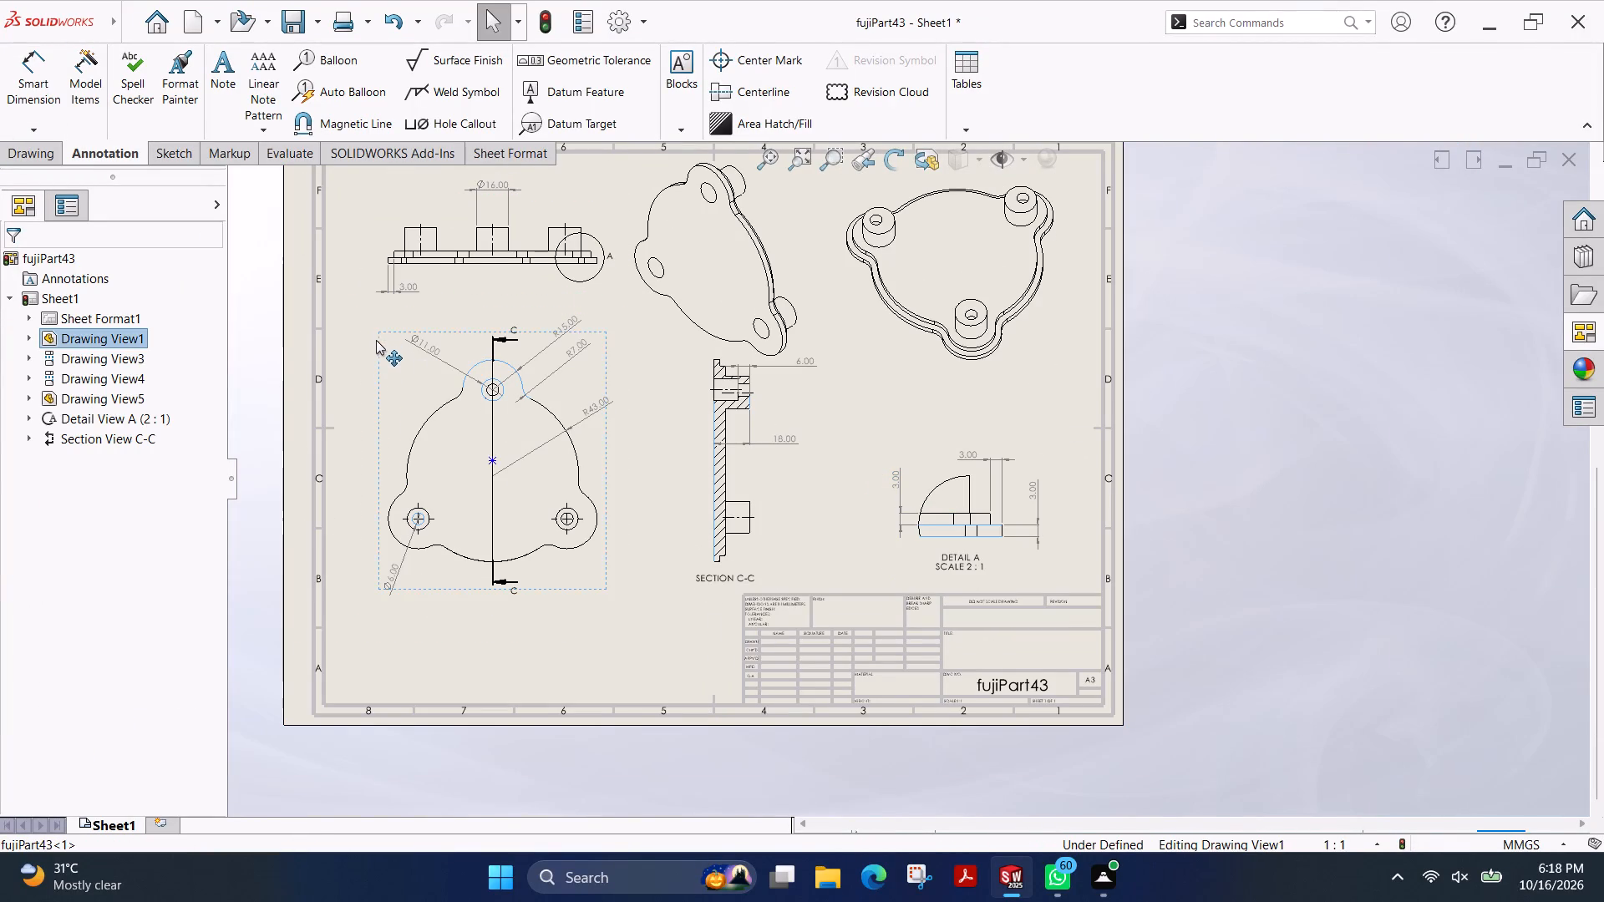
pyautogui.moveTo(376, 340); pyautogui.dragTo(377, 346)
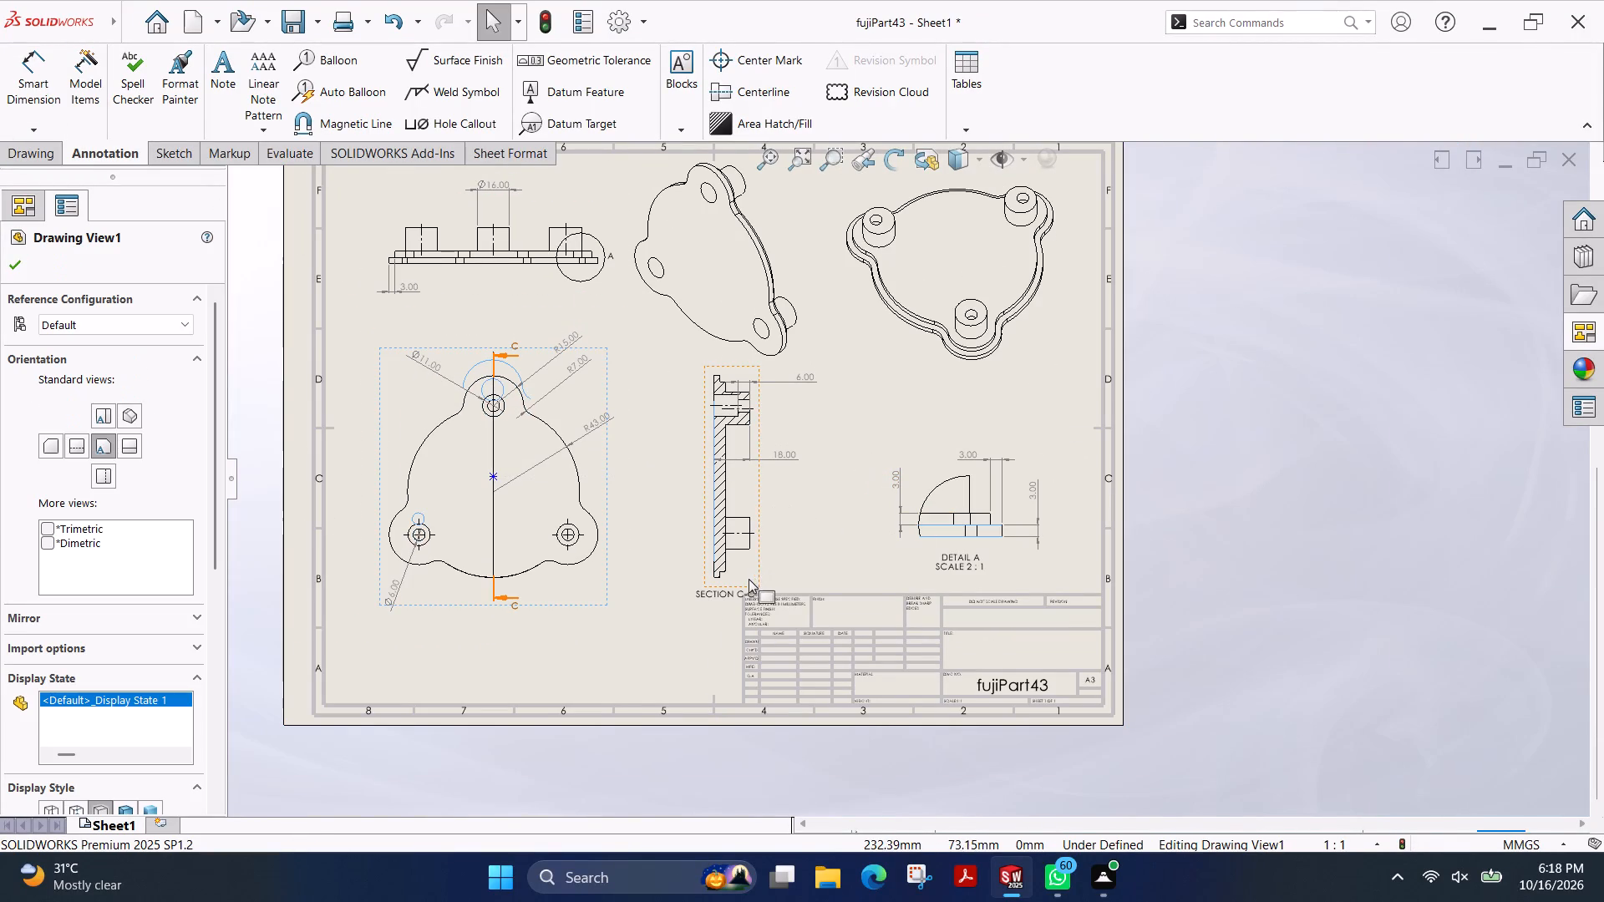
# Nudge the front view slightly up the sheet, together with its aligned section view C-C, clear of the title block.
pyautogui.moveTo(382, 346); pyautogui.dragTo(382, 334)
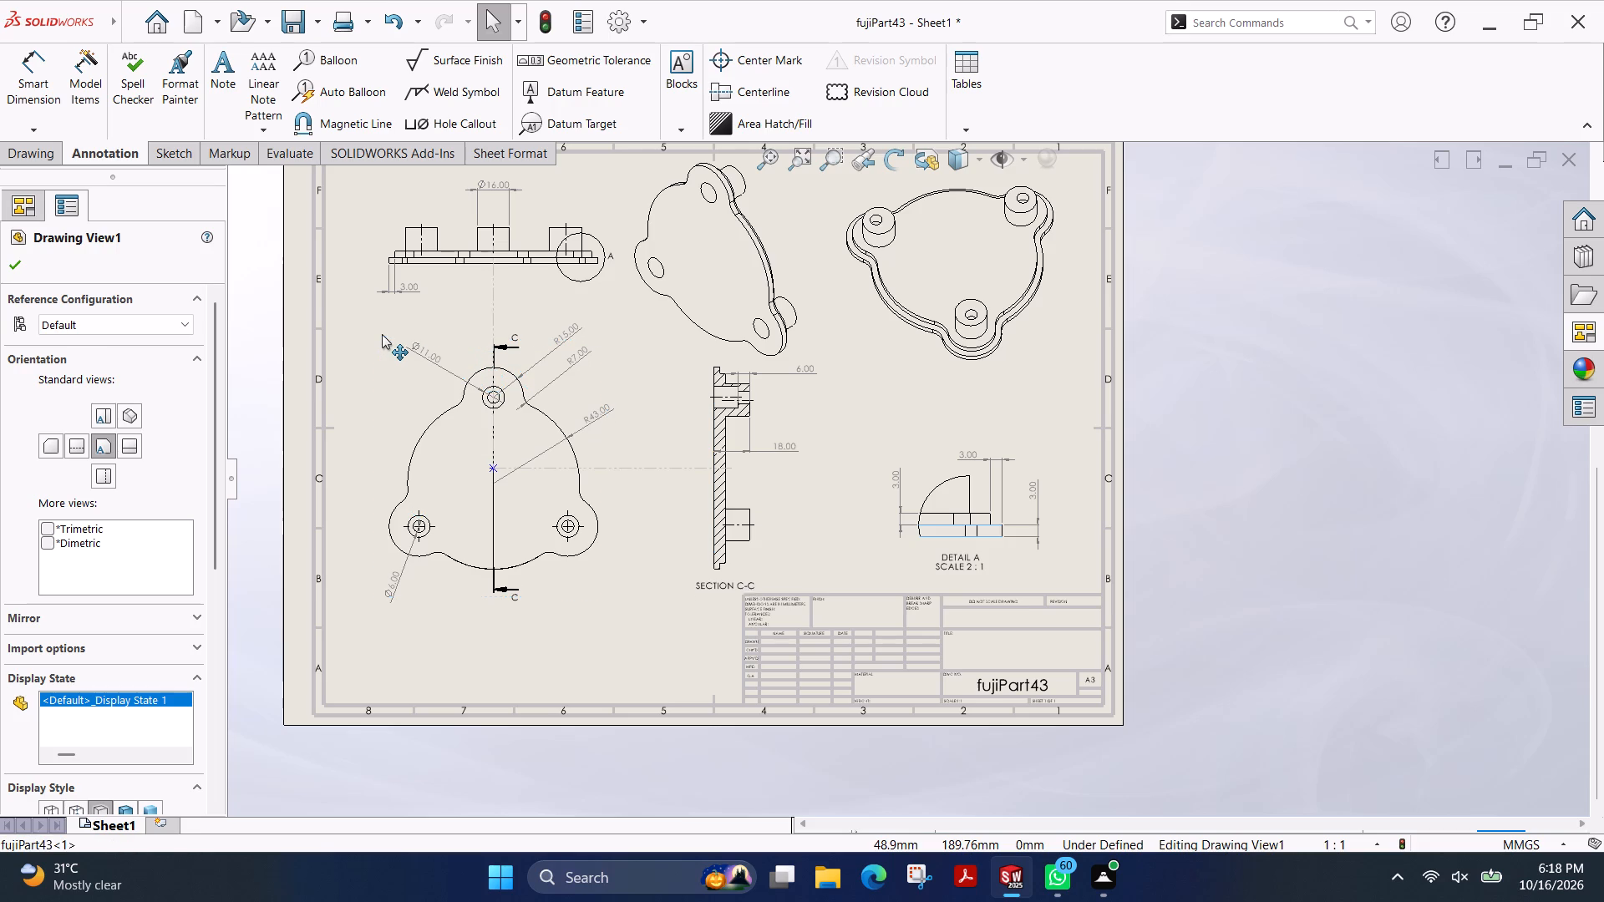
pyautogui.moveTo(382, 334); pyautogui.dragTo(381, 330)
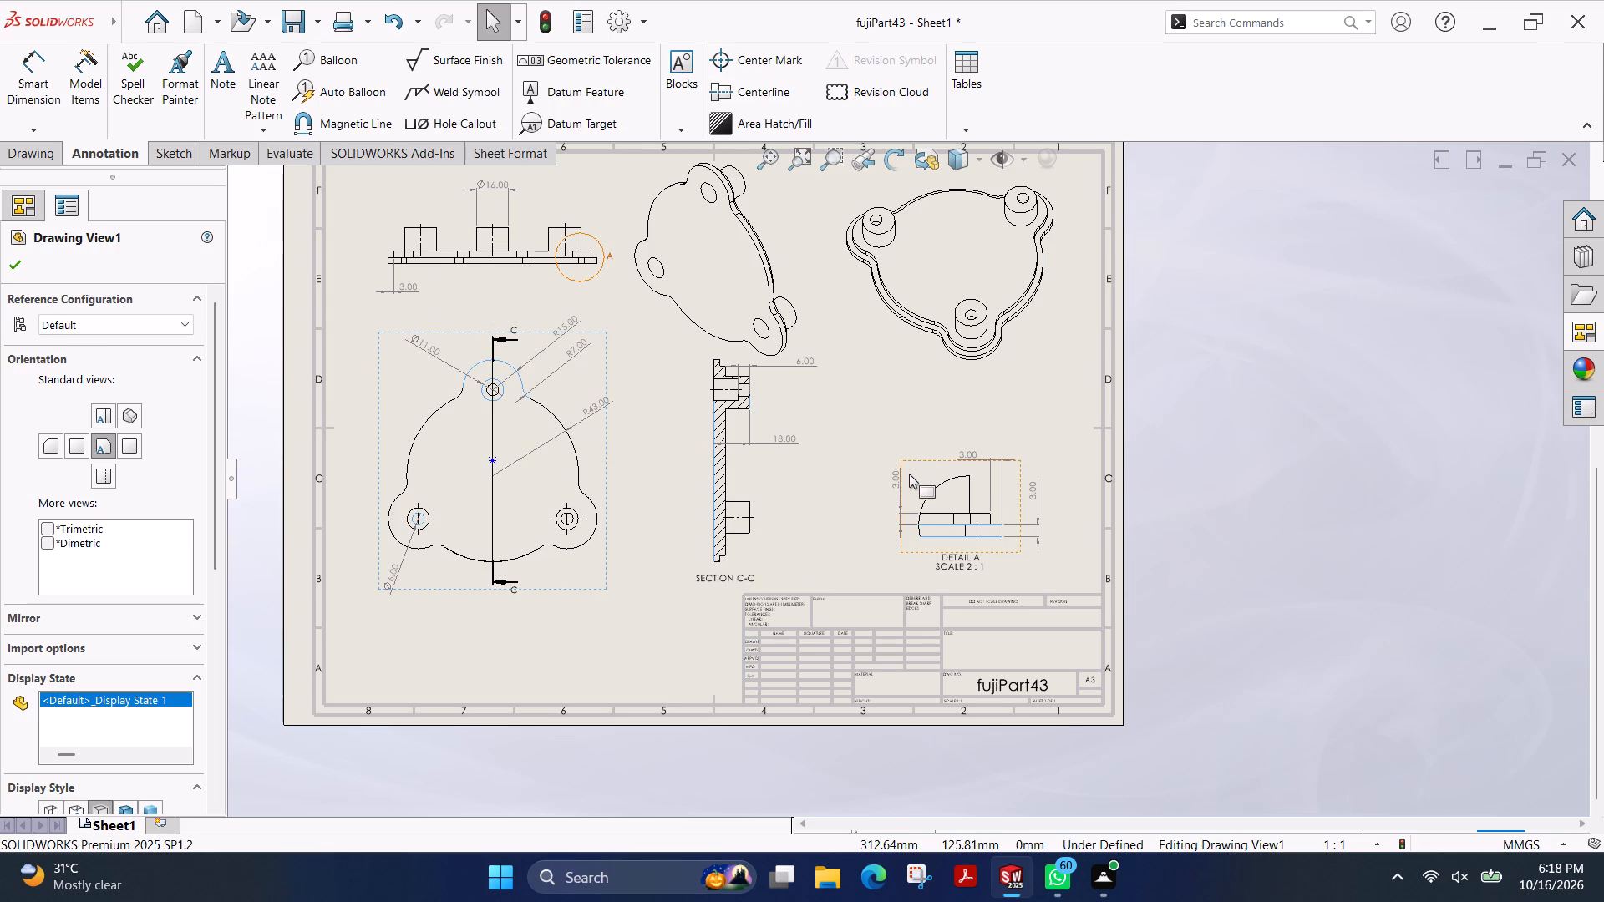
# Save the drawing as fujiPart43 in SOLIDWORKS Drawing format in the Desktop folder fuji plot file > solid works.
pyautogui.scroll(2, 894, 284)
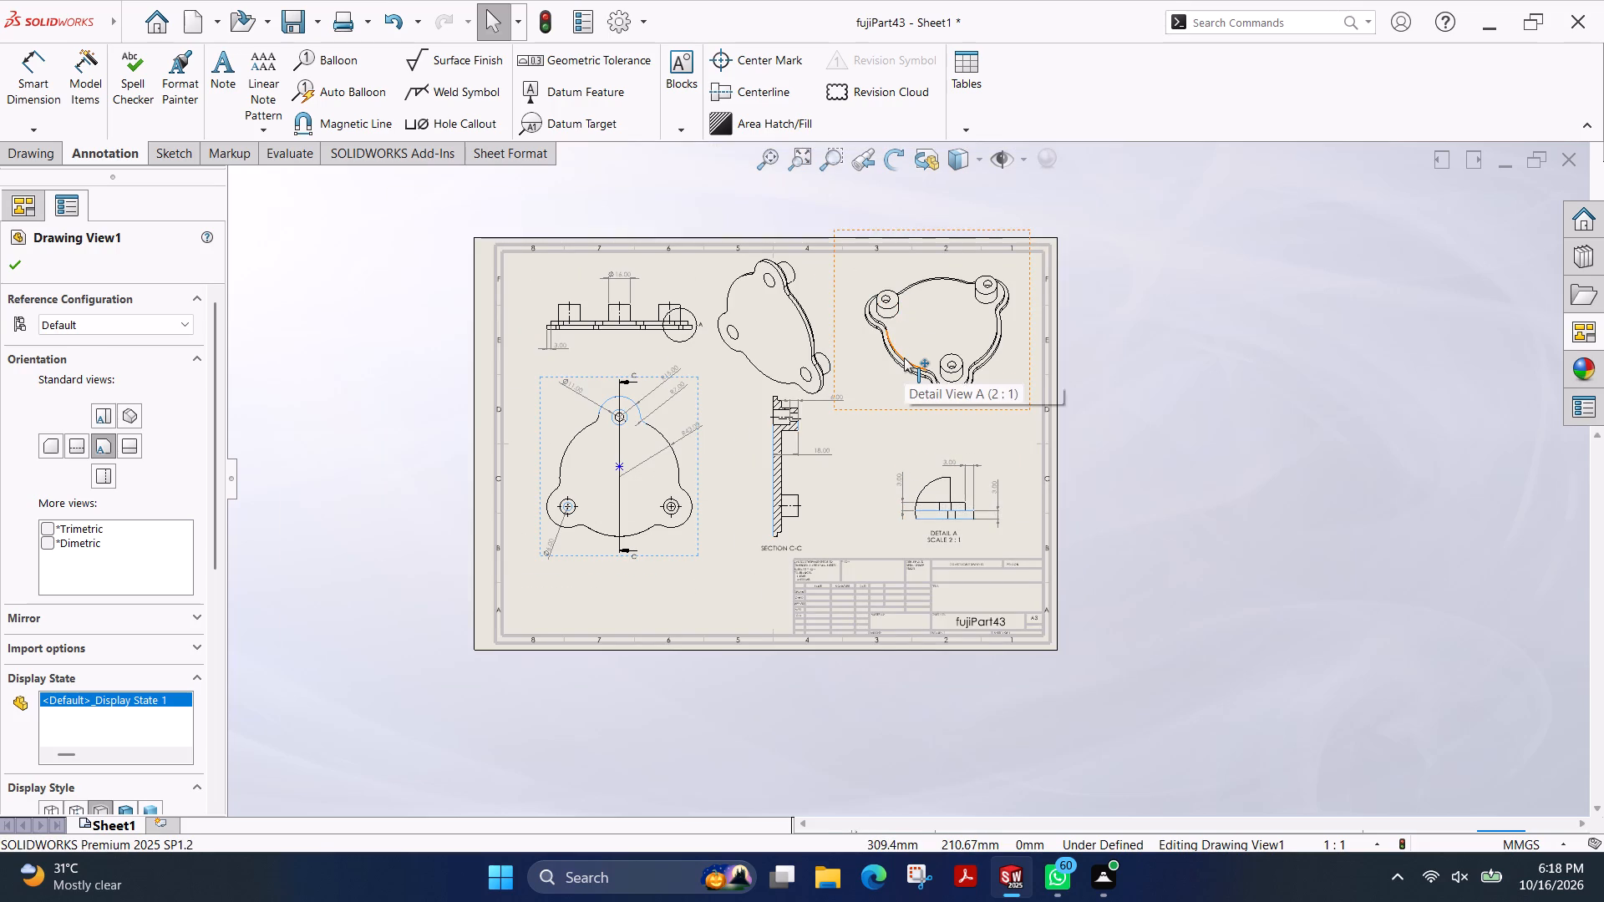
pyautogui.scroll(-3, 904, 357)
pyautogui.hotkey('ctrl', 's')
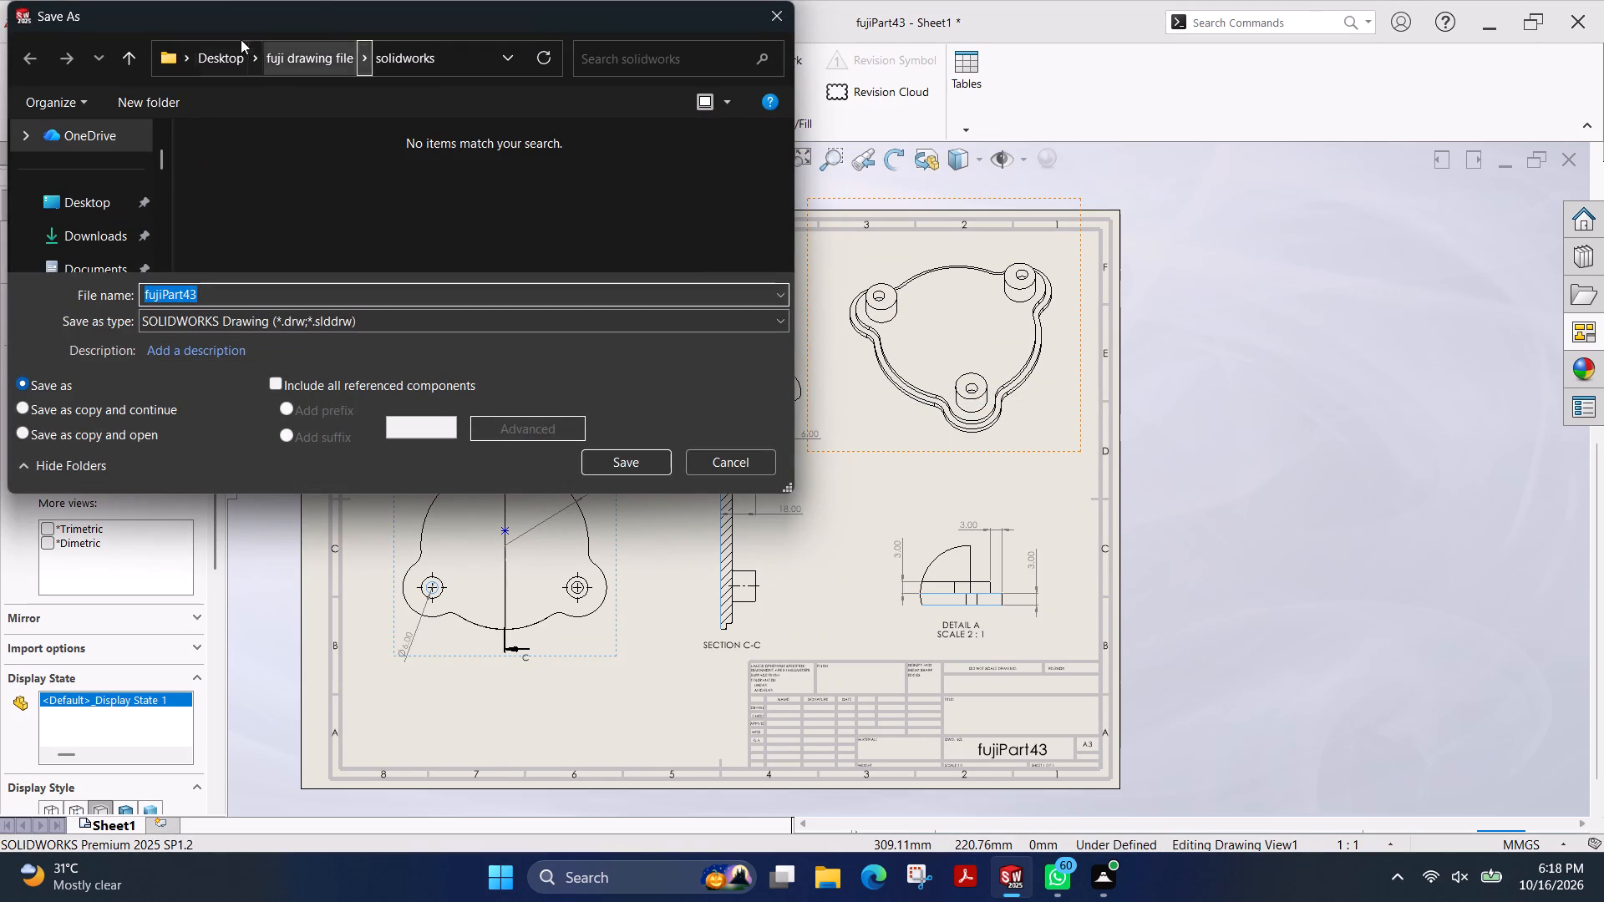
pyautogui.click(230, 50)
pyautogui.doubleClick(313, 167)
pyautogui.doubleClick(313, 167)
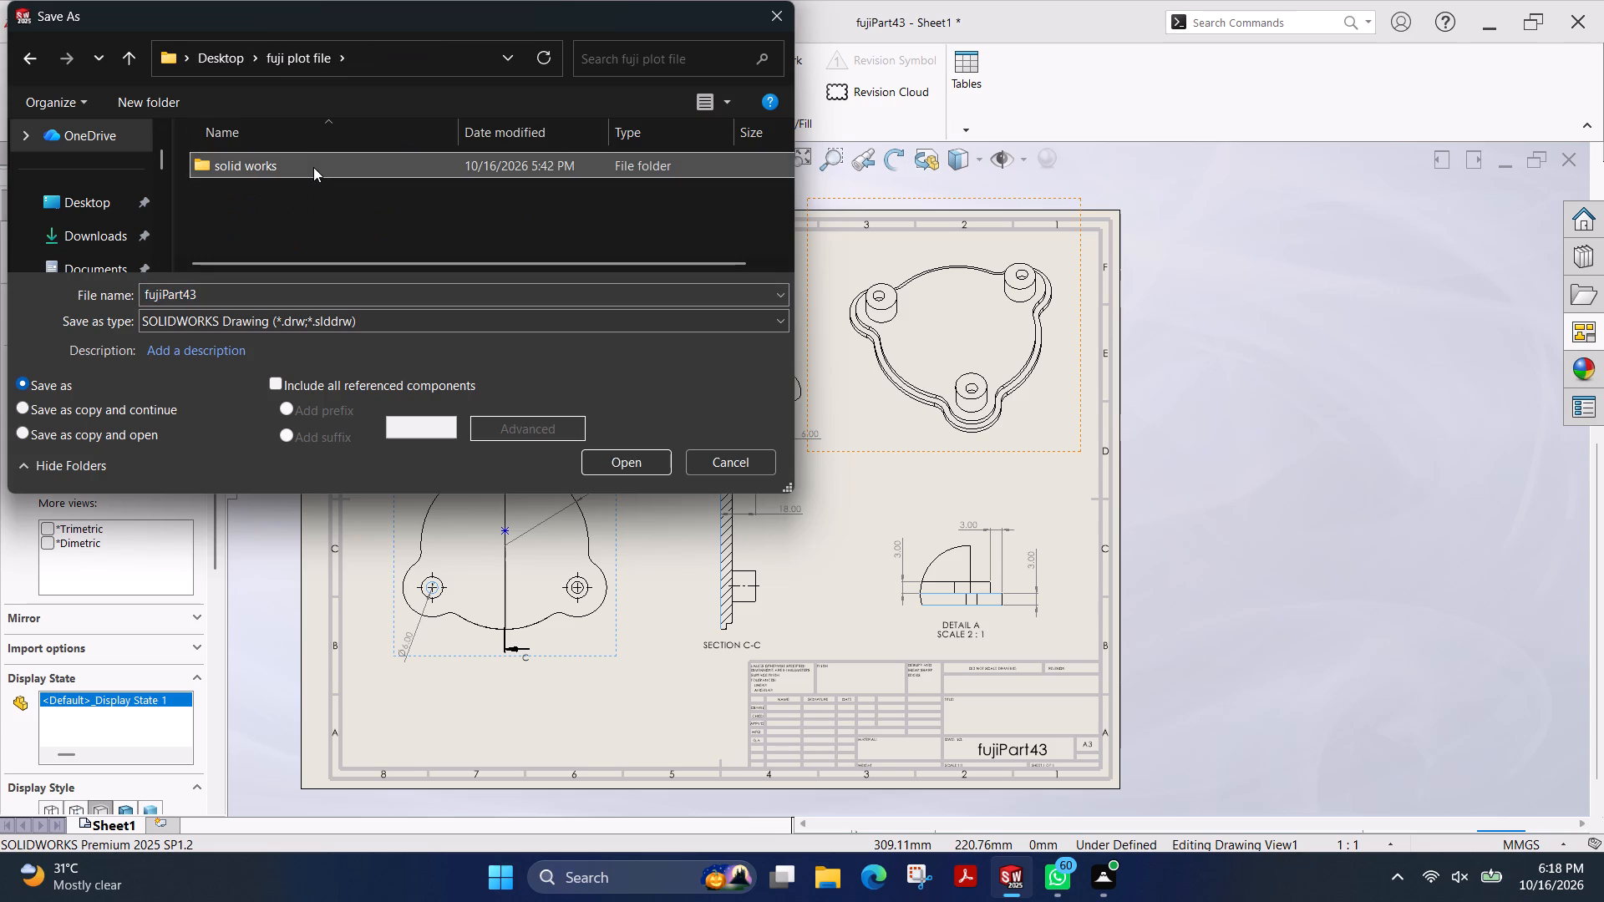
pyautogui.scroll(-16, 393, 217)
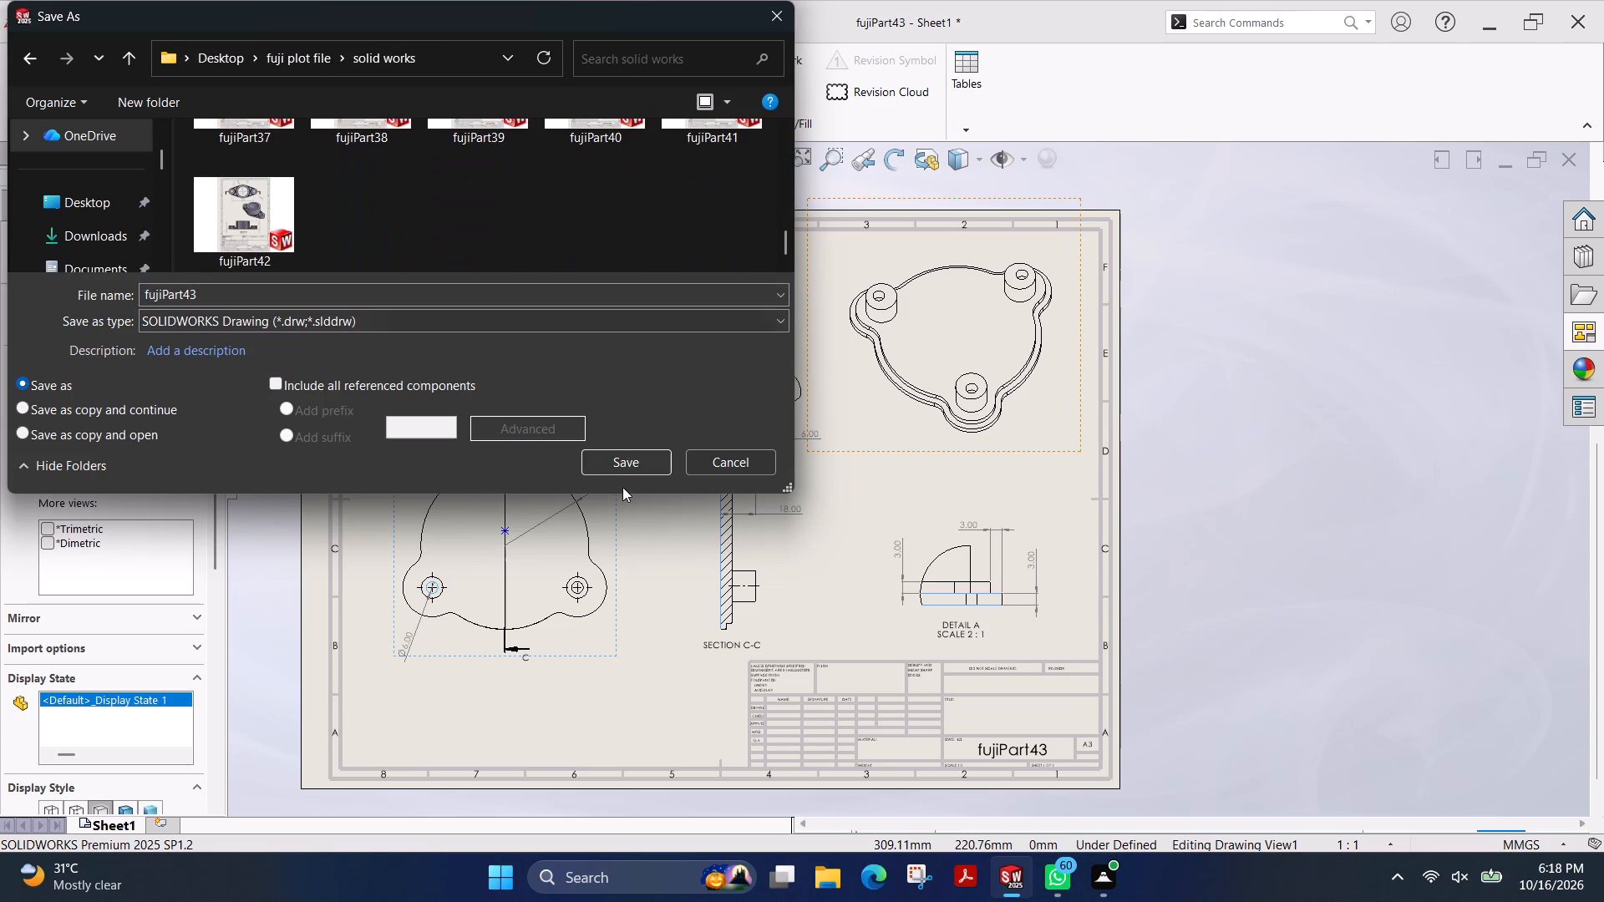
pyautogui.click(624, 465)
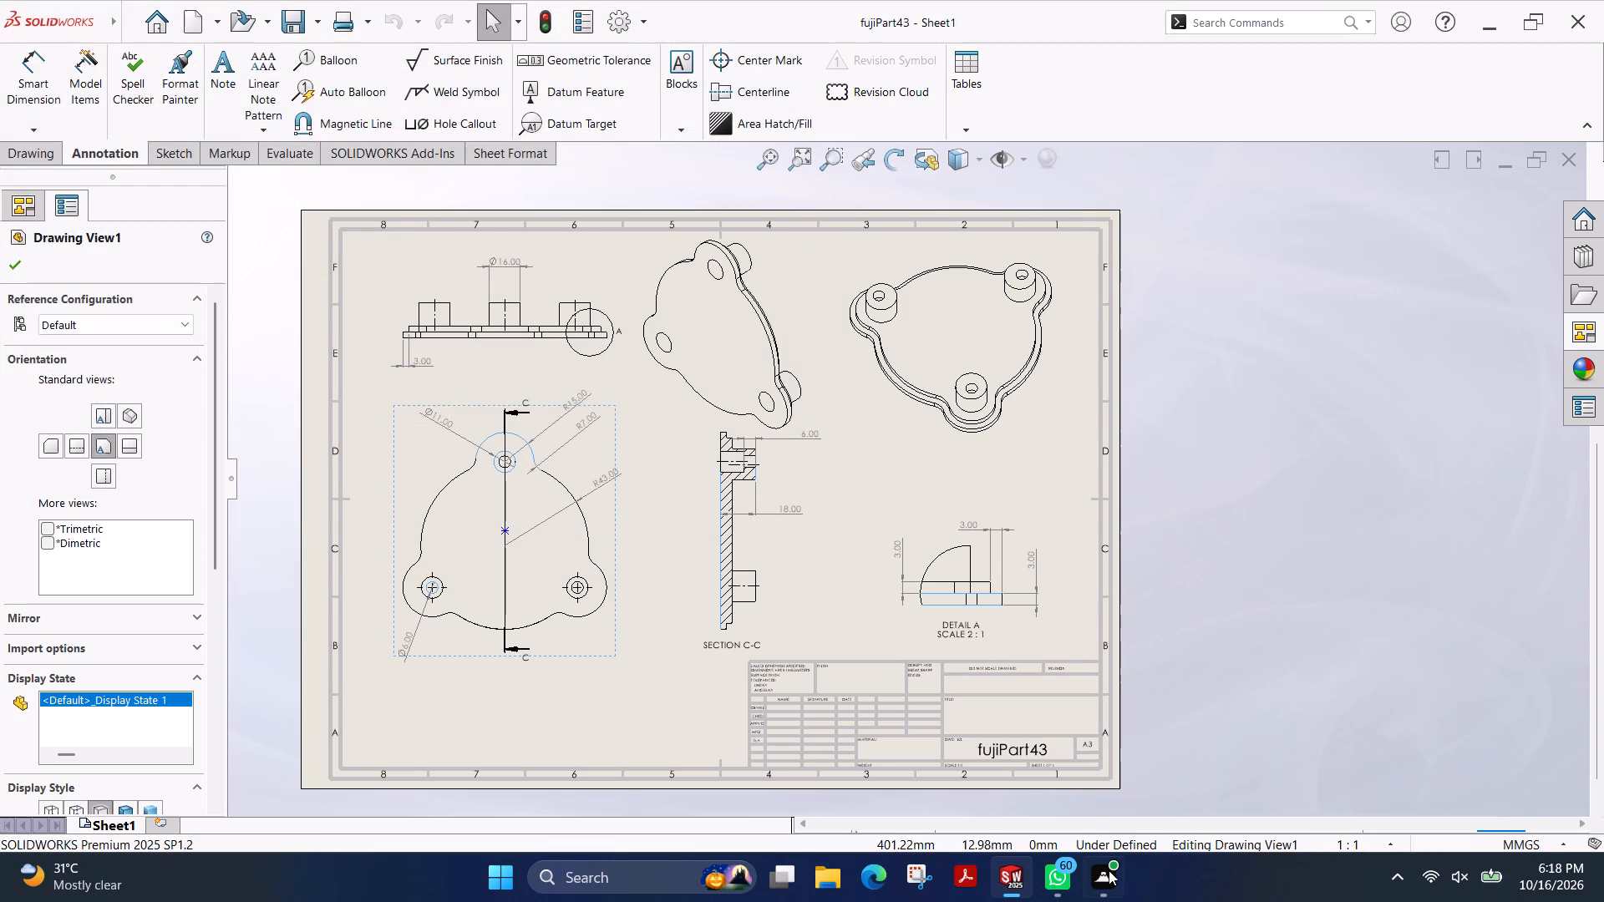